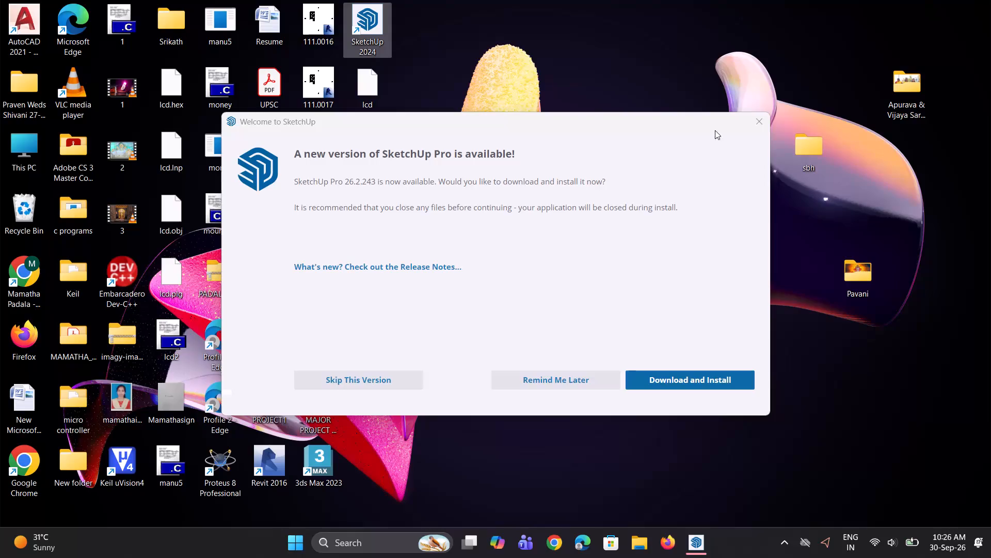
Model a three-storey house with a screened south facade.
Dismiss the new version offer and create a new model from the Simple template in inches.
left_click(766, 117)
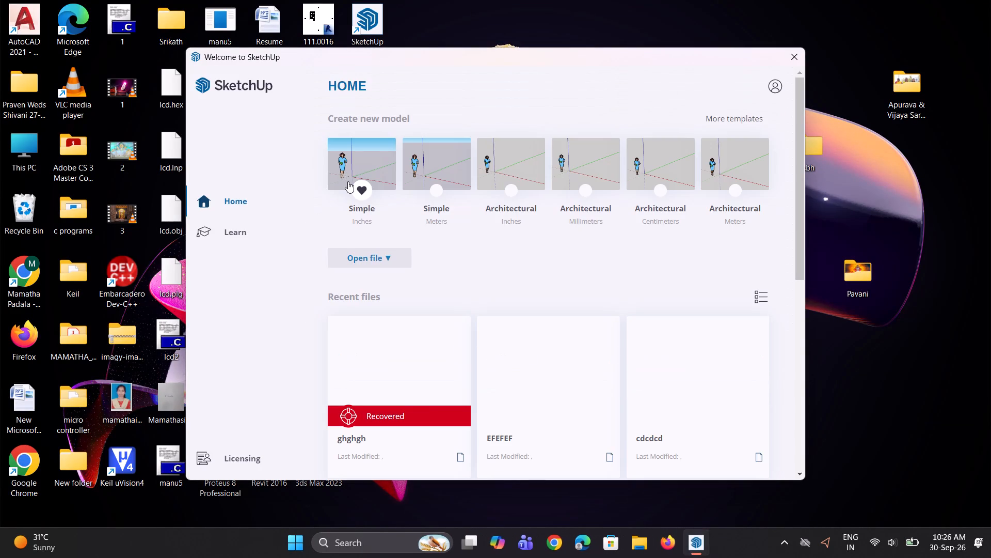
double_click(348, 181)
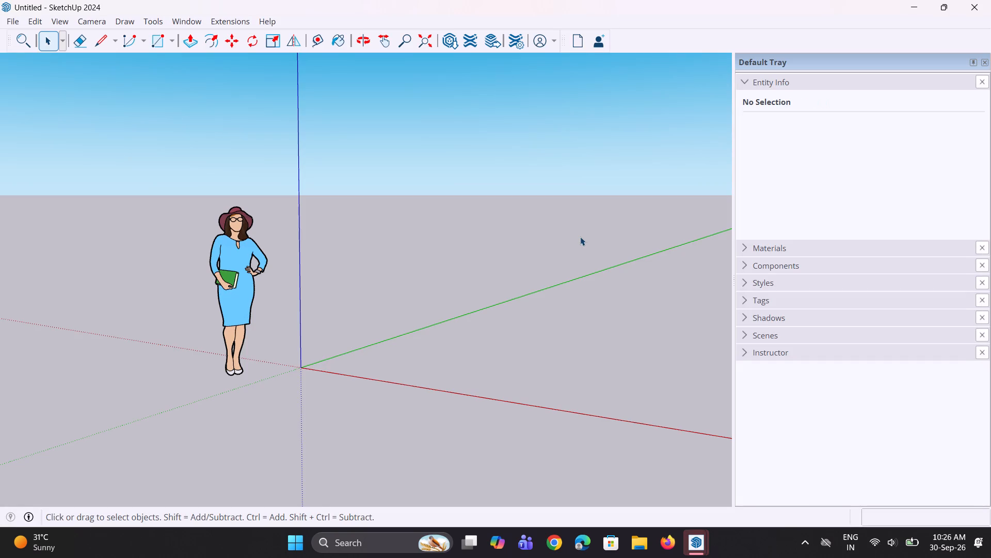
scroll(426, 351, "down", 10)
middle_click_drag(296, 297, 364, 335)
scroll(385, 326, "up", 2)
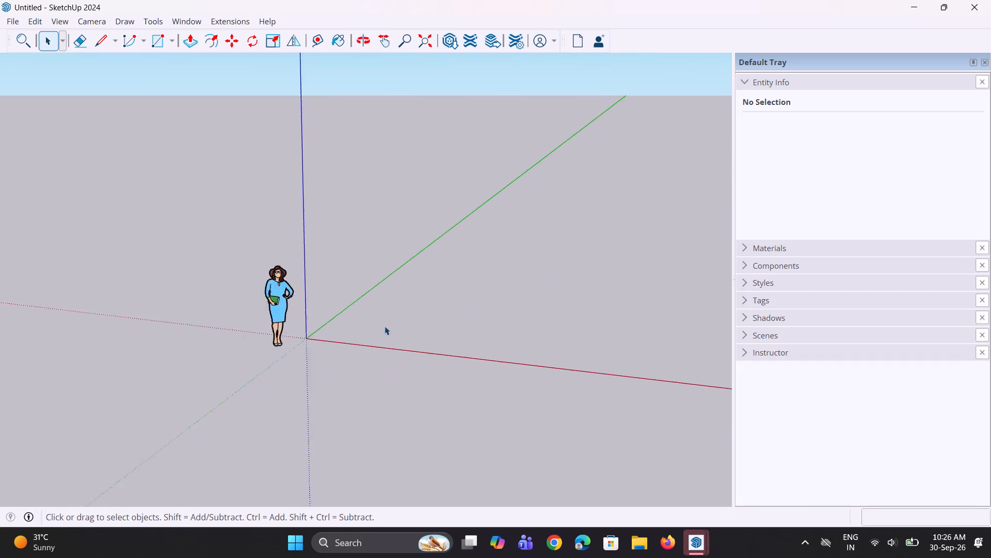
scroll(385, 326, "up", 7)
Minimize the untitled model window and close the remaining update offer and welcome window.
left_click(917, 2)
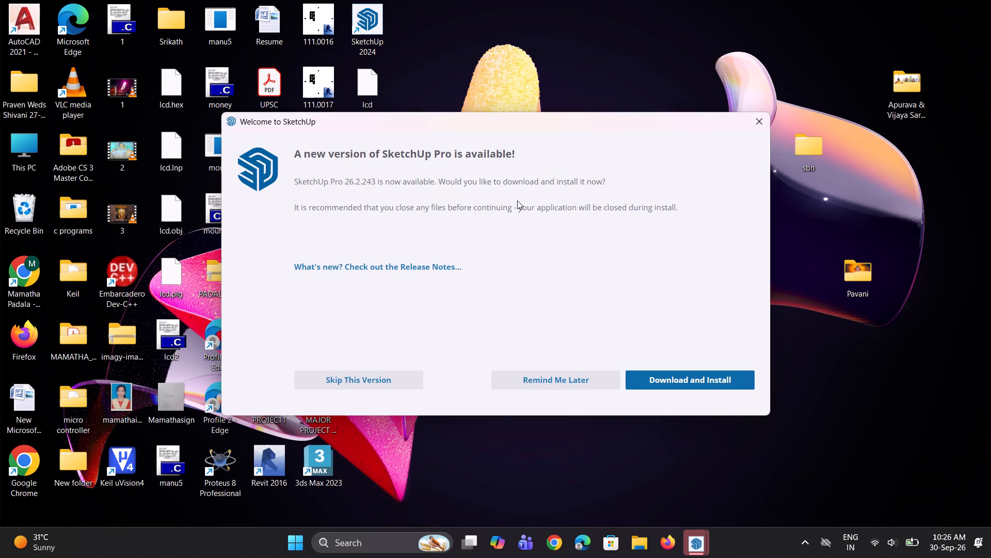
left_click(762, 122)
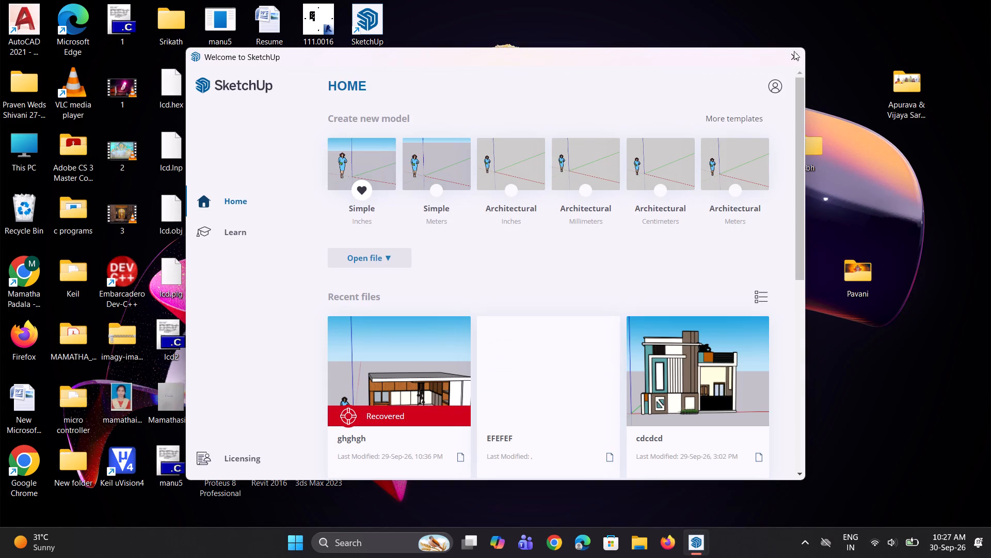
left_click(798, 62)
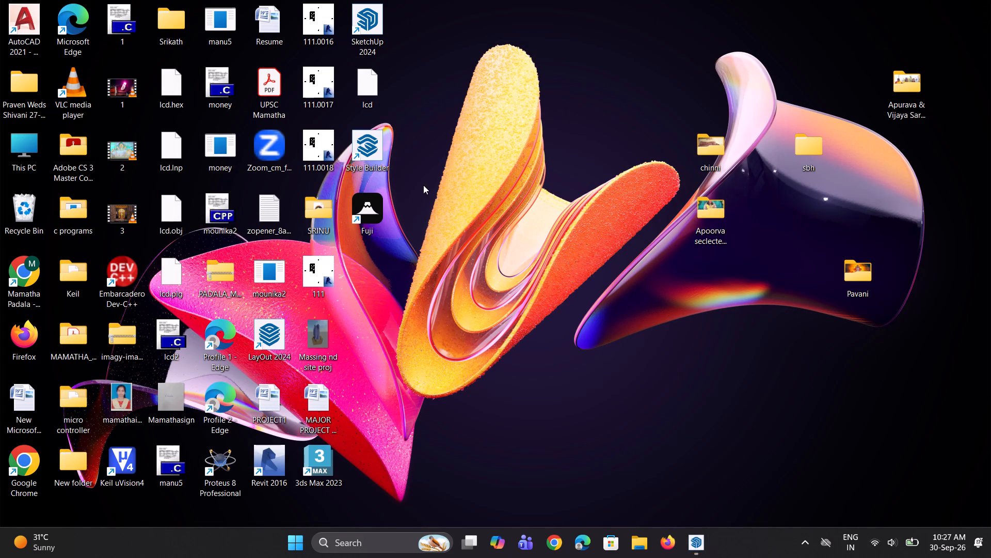
Launch the Fuji application from the desktop.
double_click(375, 213)
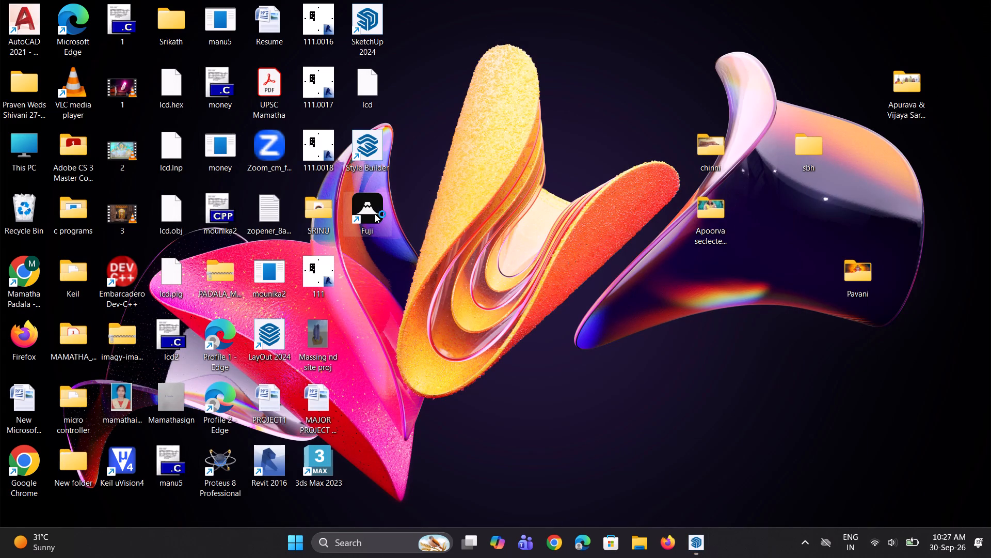
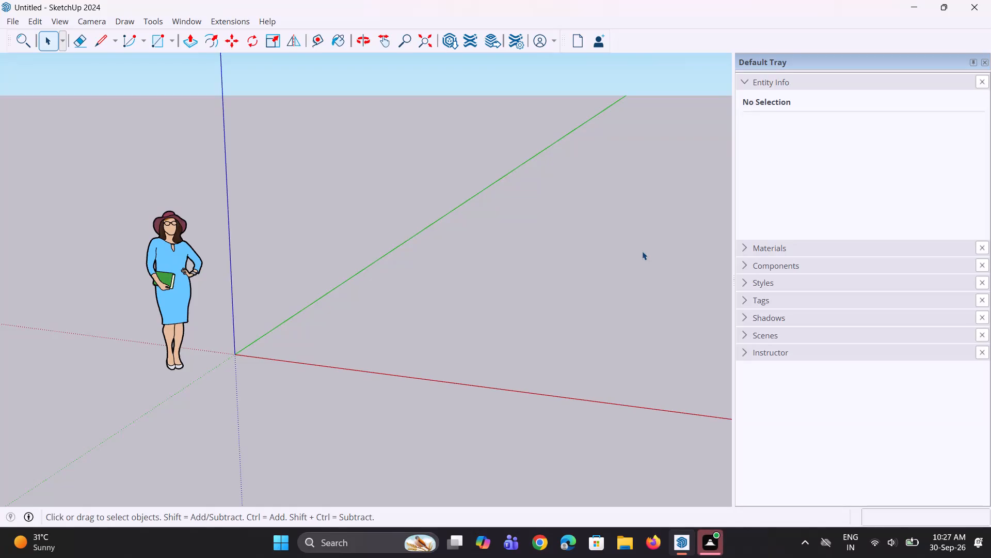
Review the two story elevation task in Fuji and return to the SketchUp model.
left_click(706, 540)
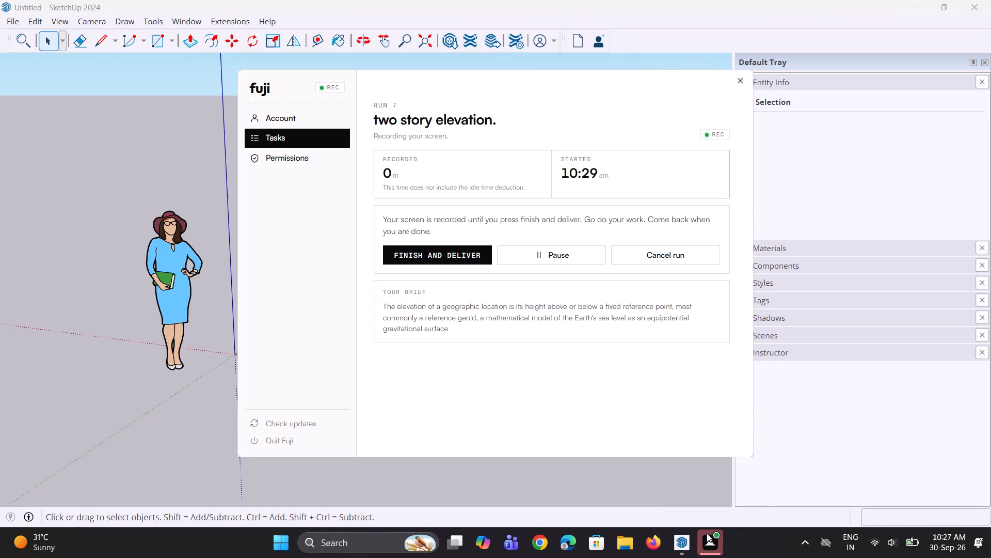
left_click(677, 542)
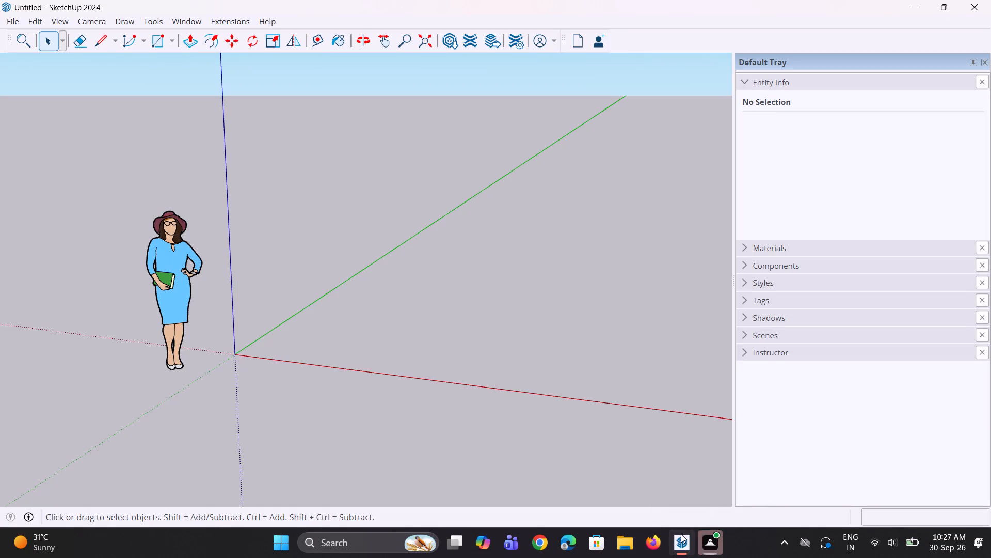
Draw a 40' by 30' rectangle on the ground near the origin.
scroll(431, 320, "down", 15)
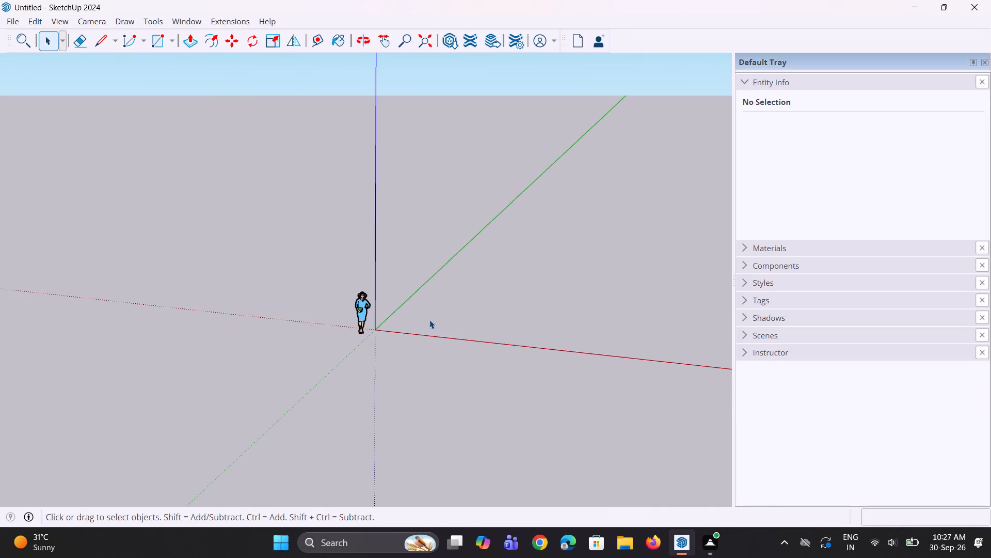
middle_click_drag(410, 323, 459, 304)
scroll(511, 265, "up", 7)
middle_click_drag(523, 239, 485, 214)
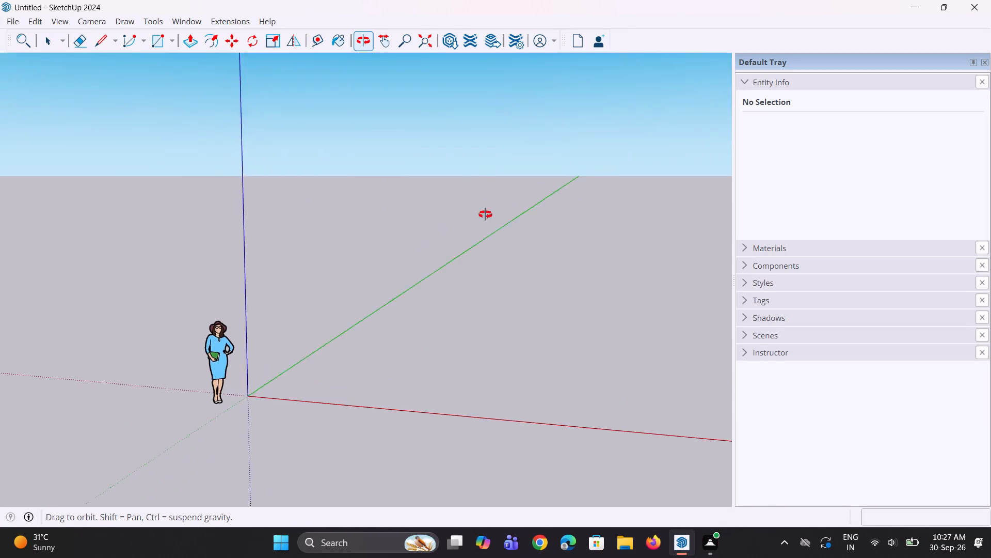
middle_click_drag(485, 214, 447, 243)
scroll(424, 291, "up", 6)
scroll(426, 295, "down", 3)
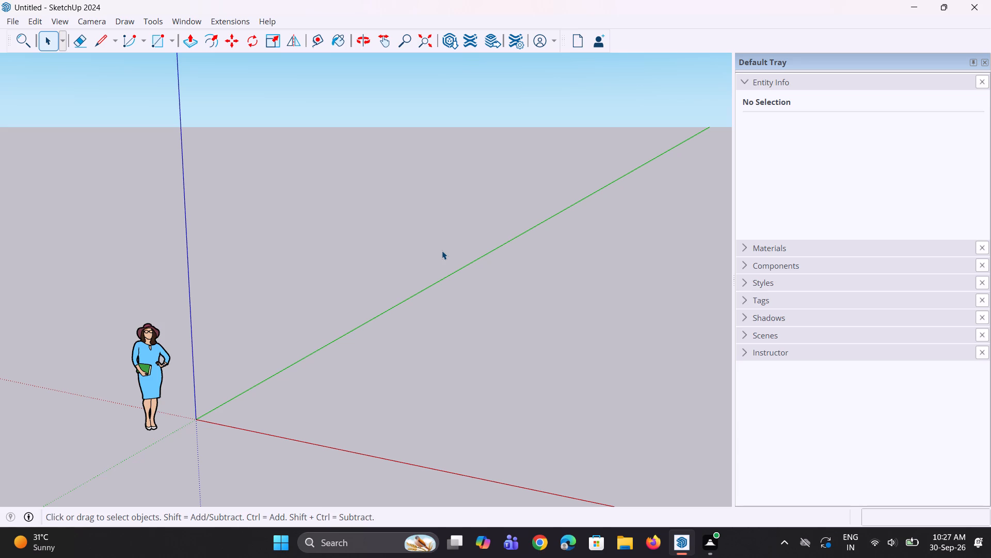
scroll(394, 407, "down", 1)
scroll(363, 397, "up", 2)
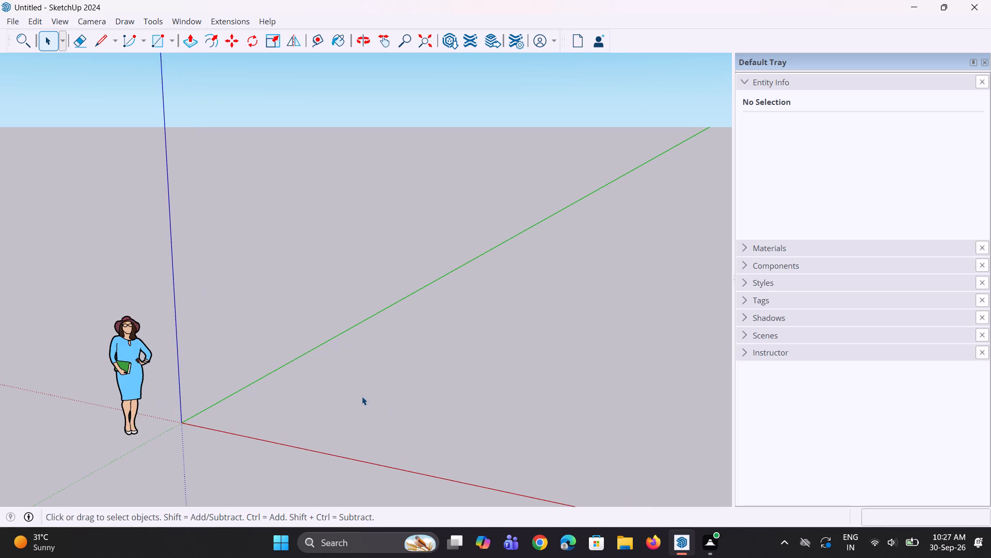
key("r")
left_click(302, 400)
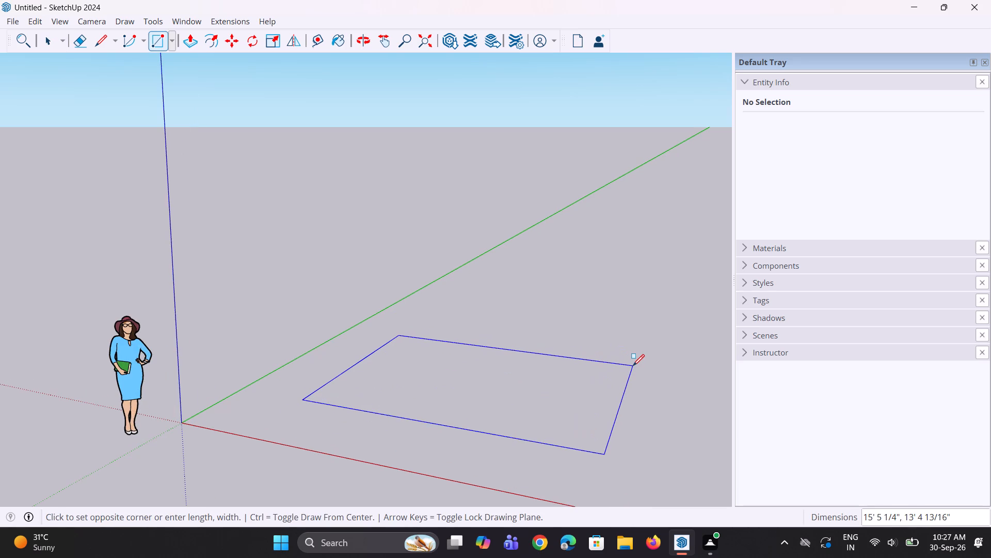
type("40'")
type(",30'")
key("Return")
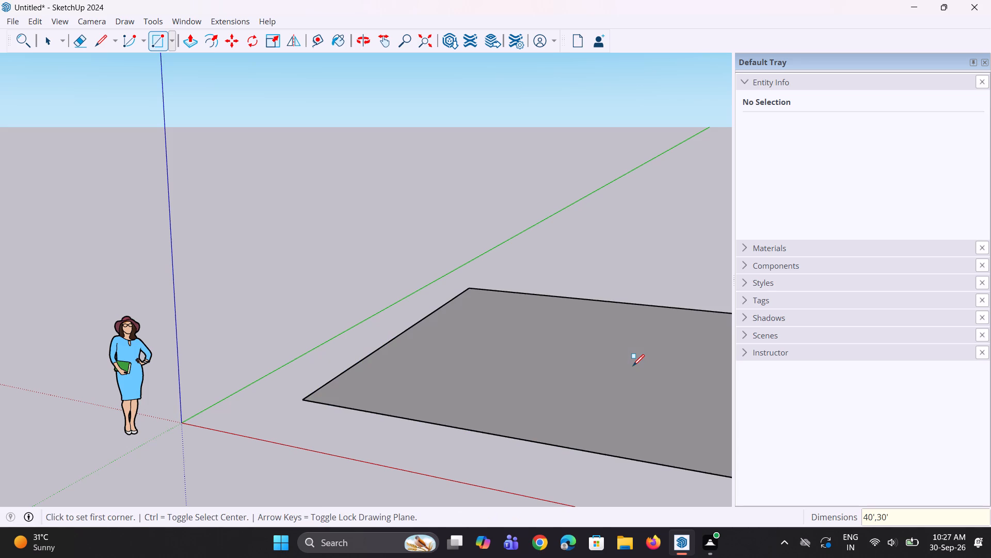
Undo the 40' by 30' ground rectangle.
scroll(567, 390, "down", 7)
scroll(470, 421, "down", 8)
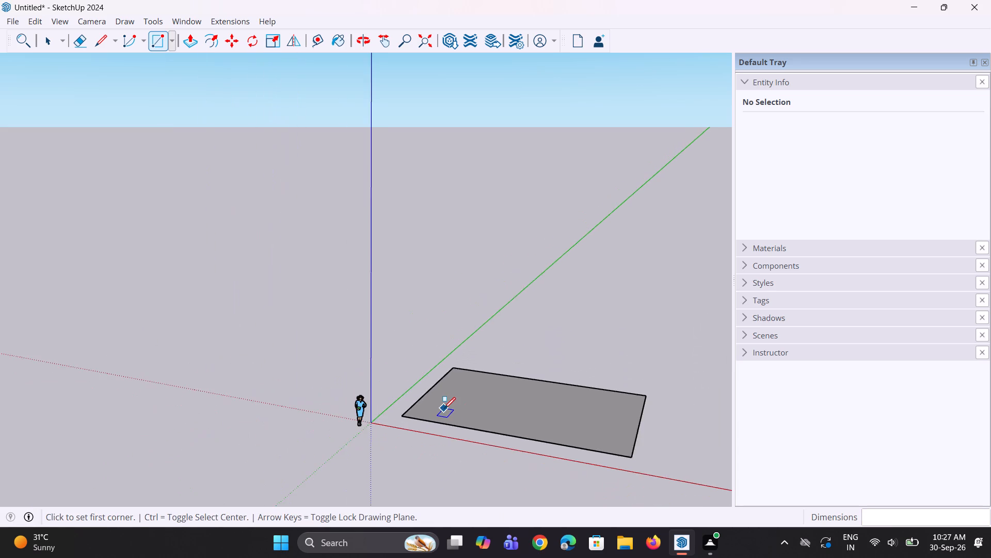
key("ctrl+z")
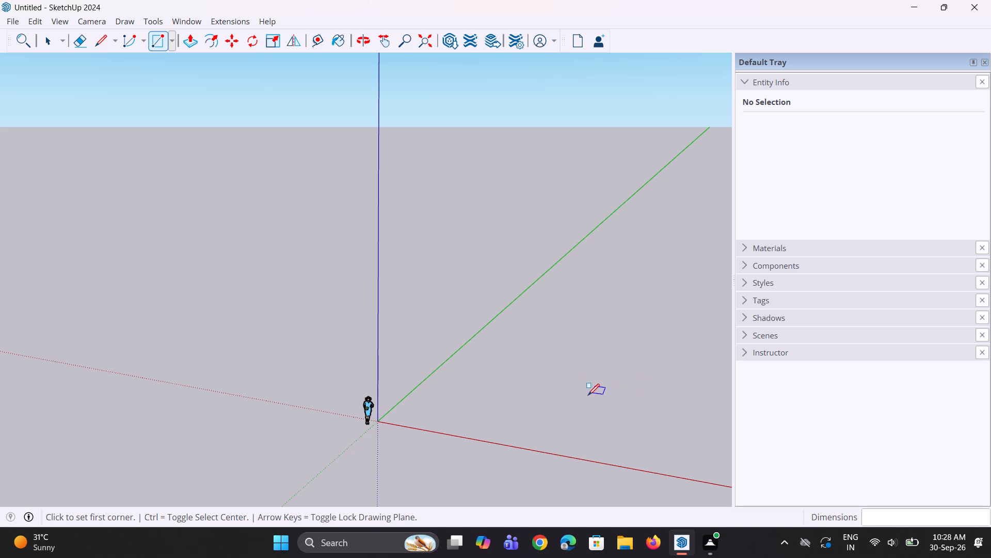
Draw a 30' by 35' rectangle on the ground near the origin as the building footprint.
scroll(434, 366, "up", 3)
scroll(442, 486, "up", 10)
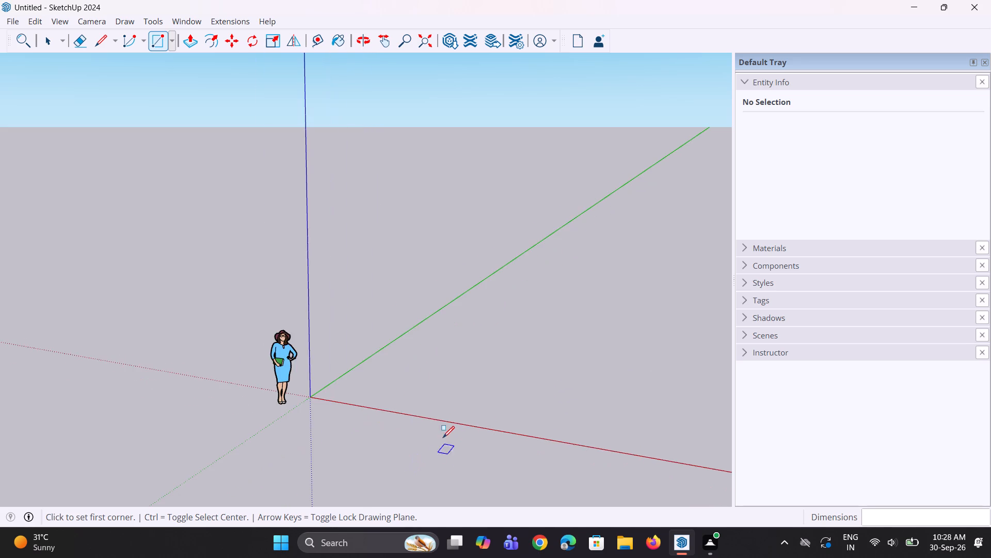
scroll(443, 438, "up", 1)
left_click(427, 364)
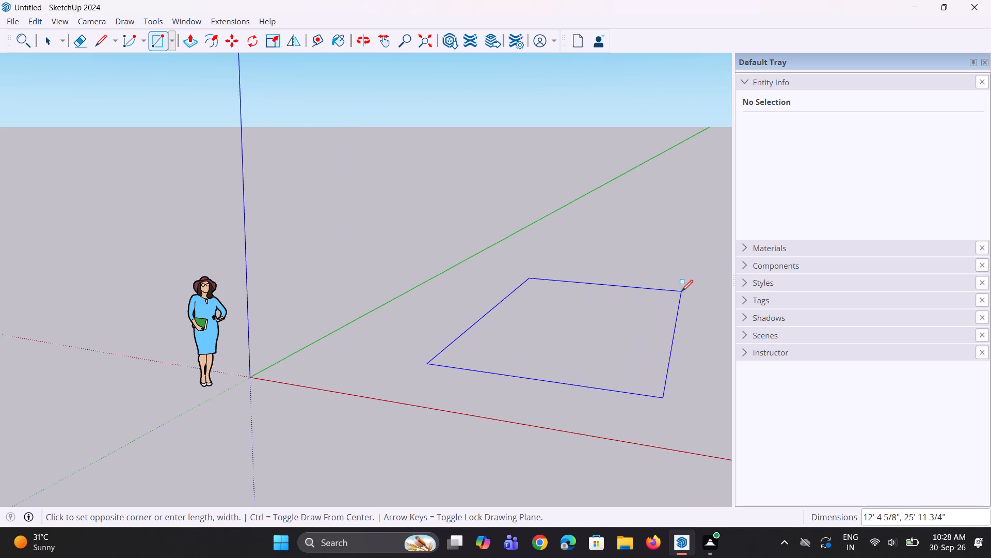
type("30'.")
key("BackSpace")
type(",35'")
key("Return")
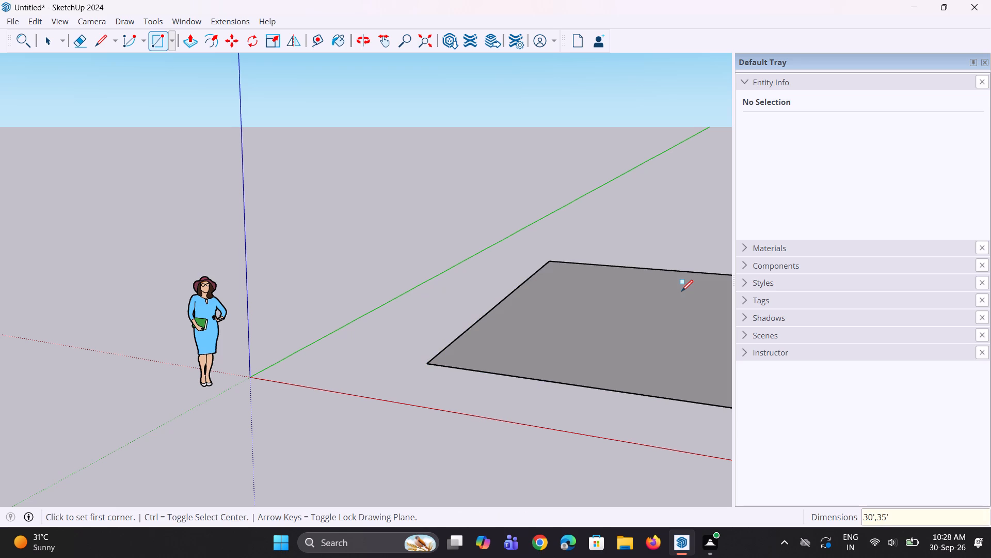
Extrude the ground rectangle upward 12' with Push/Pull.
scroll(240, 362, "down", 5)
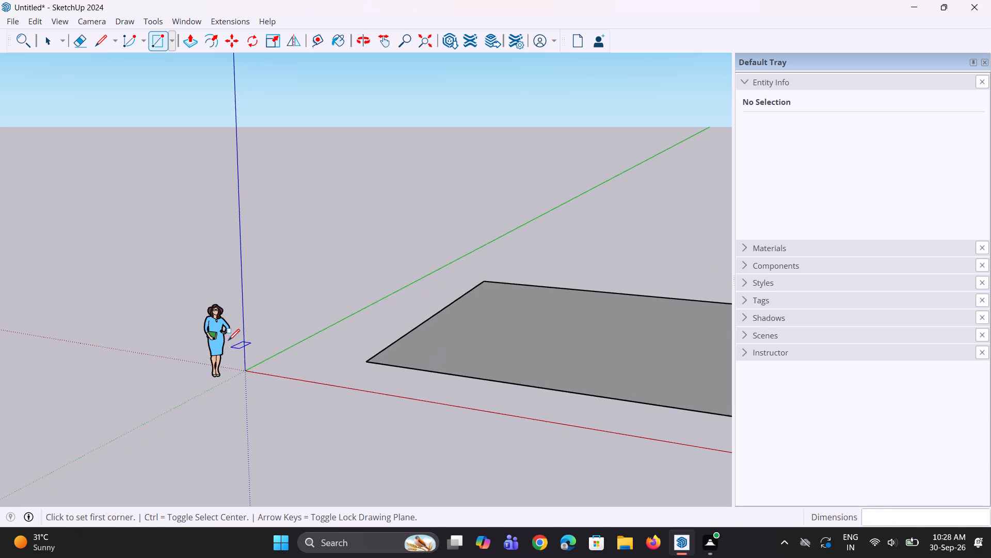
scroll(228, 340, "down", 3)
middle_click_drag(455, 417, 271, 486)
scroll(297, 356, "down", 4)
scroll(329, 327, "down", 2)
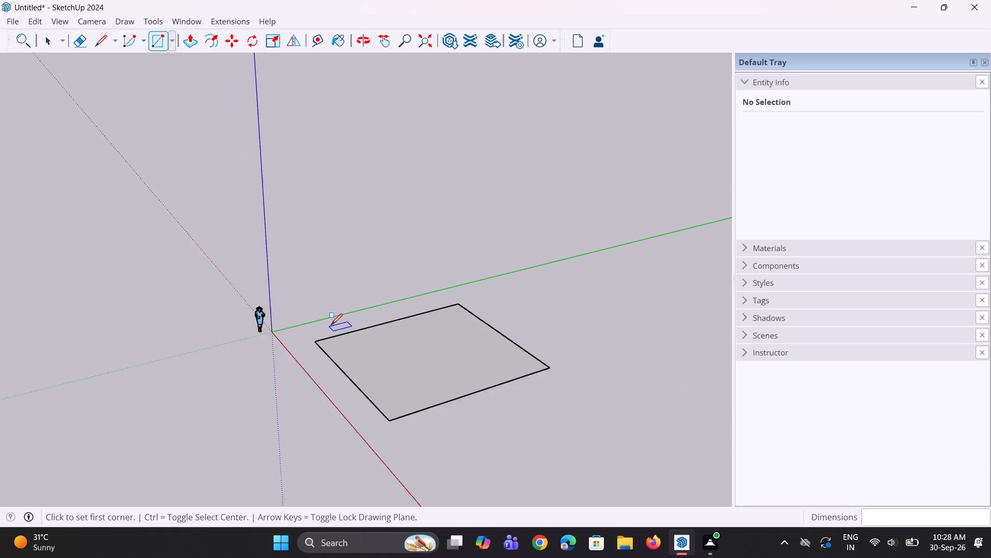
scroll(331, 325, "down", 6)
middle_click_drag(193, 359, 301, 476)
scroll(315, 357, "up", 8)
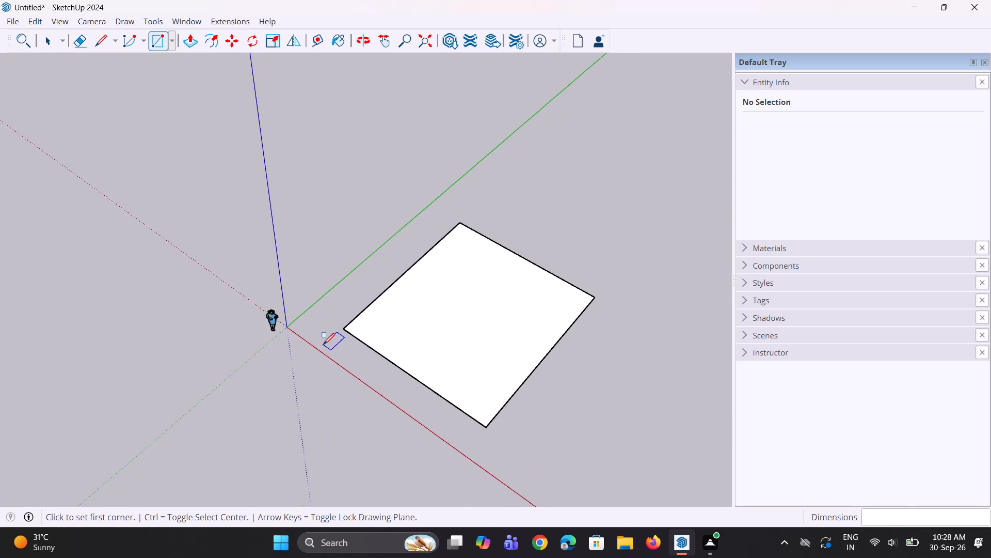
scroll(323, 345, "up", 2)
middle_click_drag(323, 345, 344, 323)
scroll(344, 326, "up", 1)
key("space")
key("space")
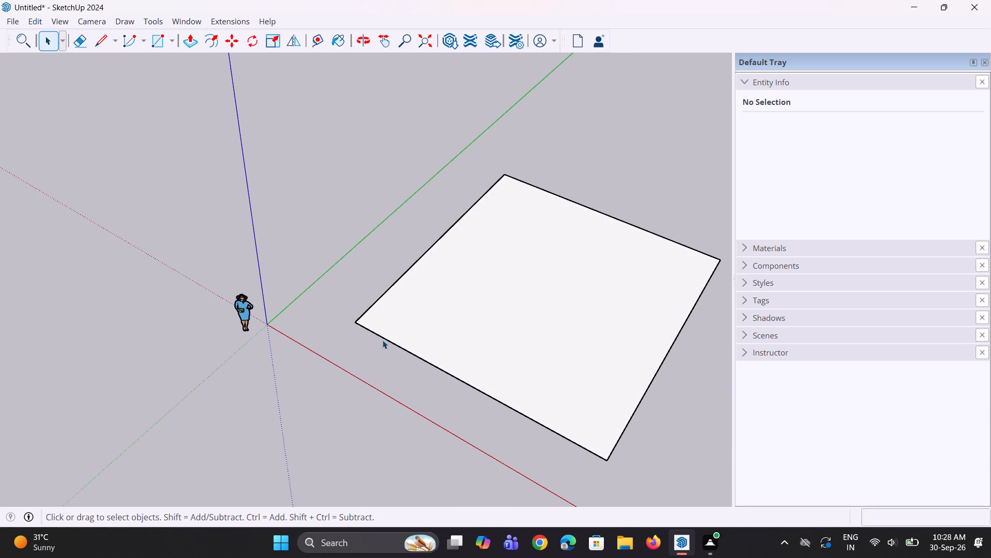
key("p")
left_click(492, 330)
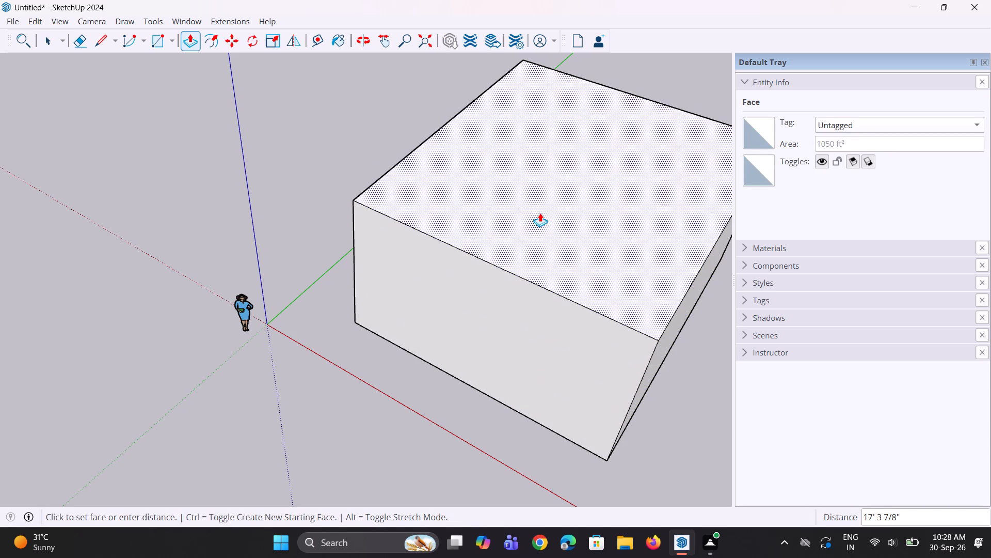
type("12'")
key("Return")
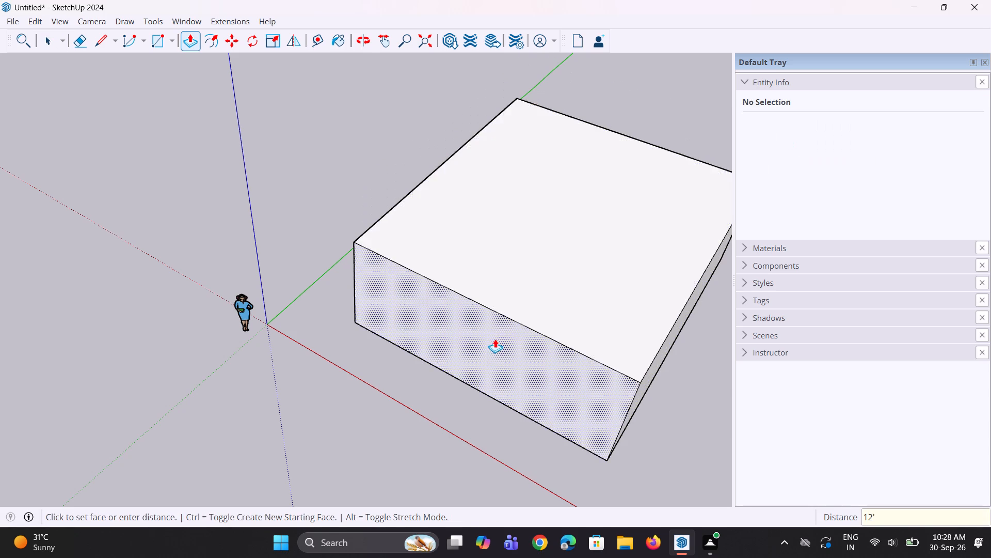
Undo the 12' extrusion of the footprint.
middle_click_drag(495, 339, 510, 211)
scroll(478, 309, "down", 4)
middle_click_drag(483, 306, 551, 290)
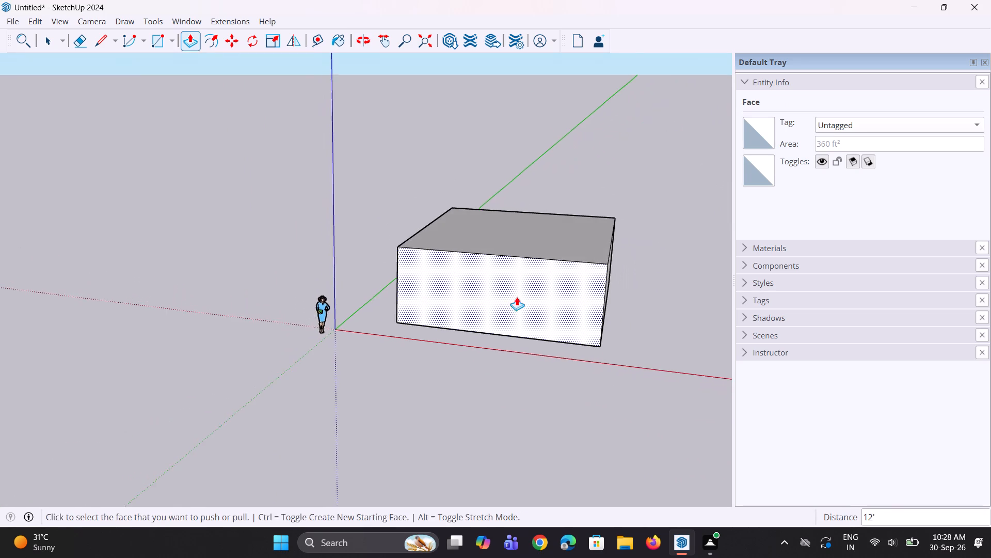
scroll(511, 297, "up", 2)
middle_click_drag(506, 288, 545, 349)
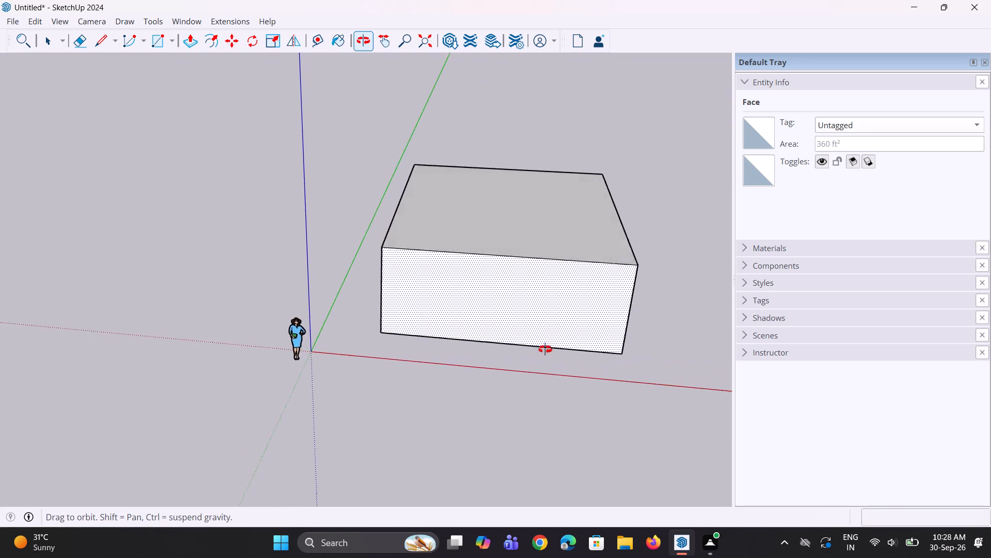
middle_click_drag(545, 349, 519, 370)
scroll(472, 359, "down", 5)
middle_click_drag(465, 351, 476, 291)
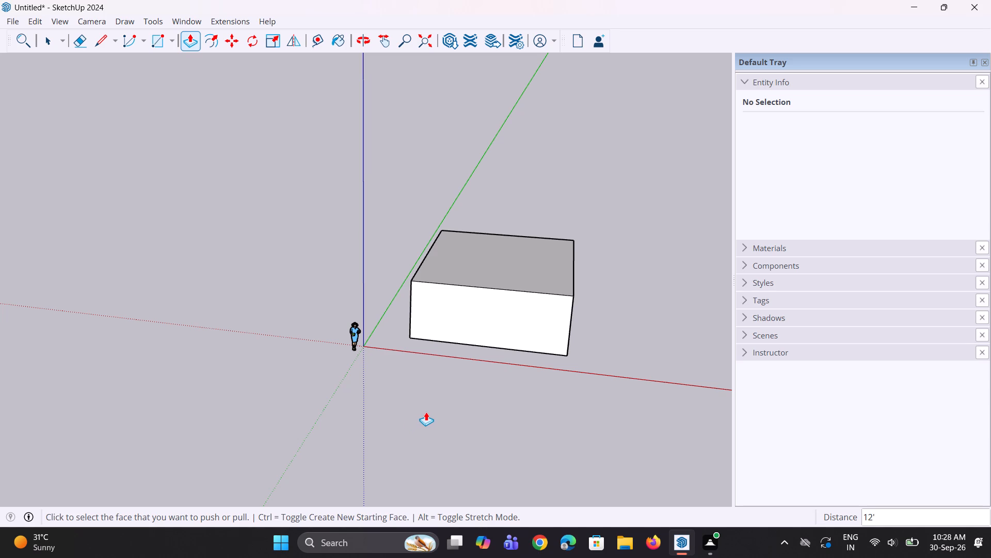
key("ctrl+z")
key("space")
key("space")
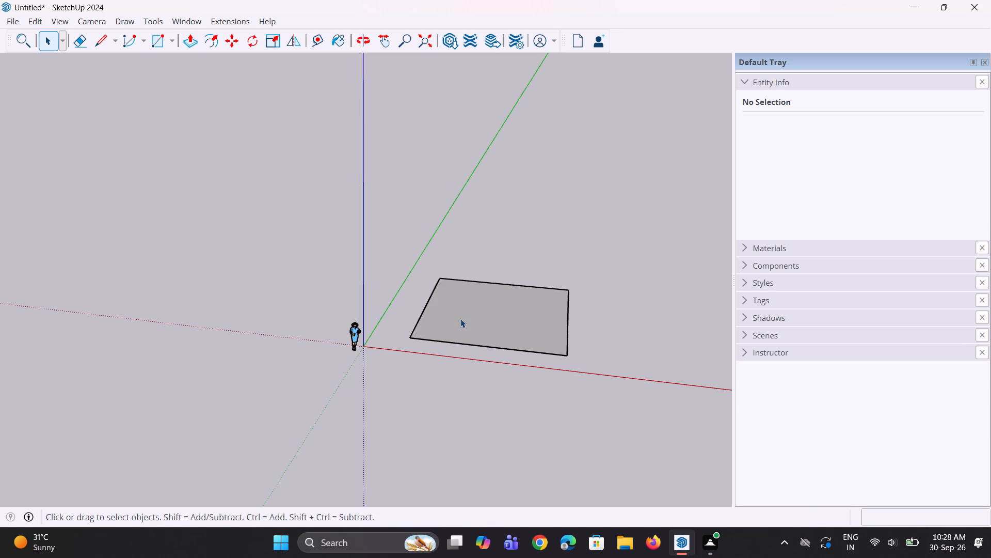
Extrude the footprint rectangle upward 10' with Push/Pull to form the ground-floor block.
key("p")
left_click(471, 305)
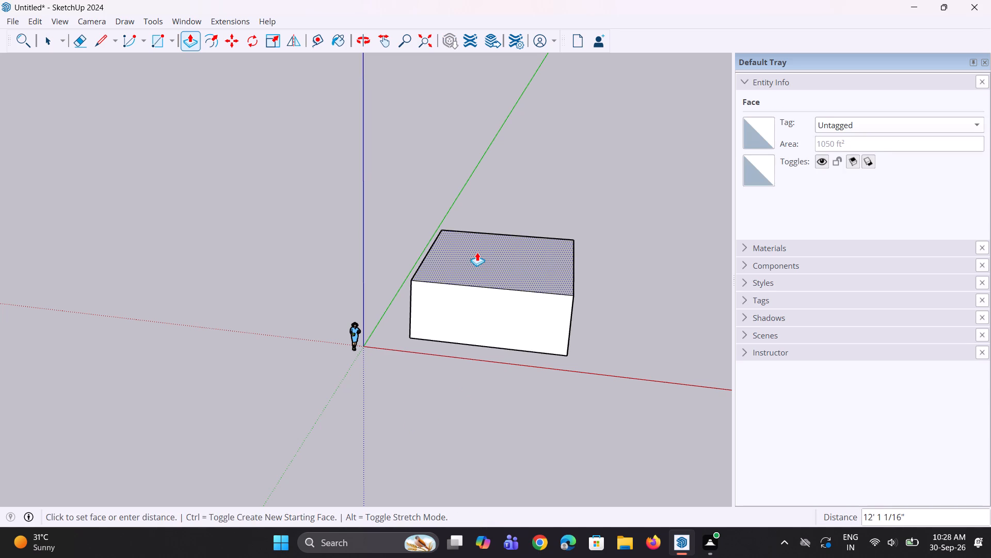
type("10'")
key("Return")
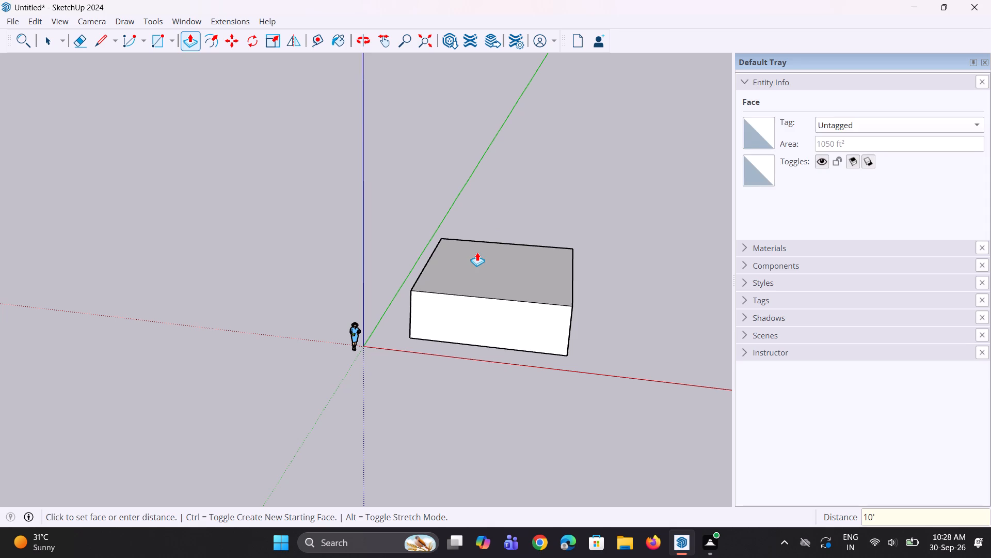
Raise the top face of the block by another 1' with Push/Pull.
middle_click_drag(486, 286, 455, 275)
scroll(438, 320, "up", 4)
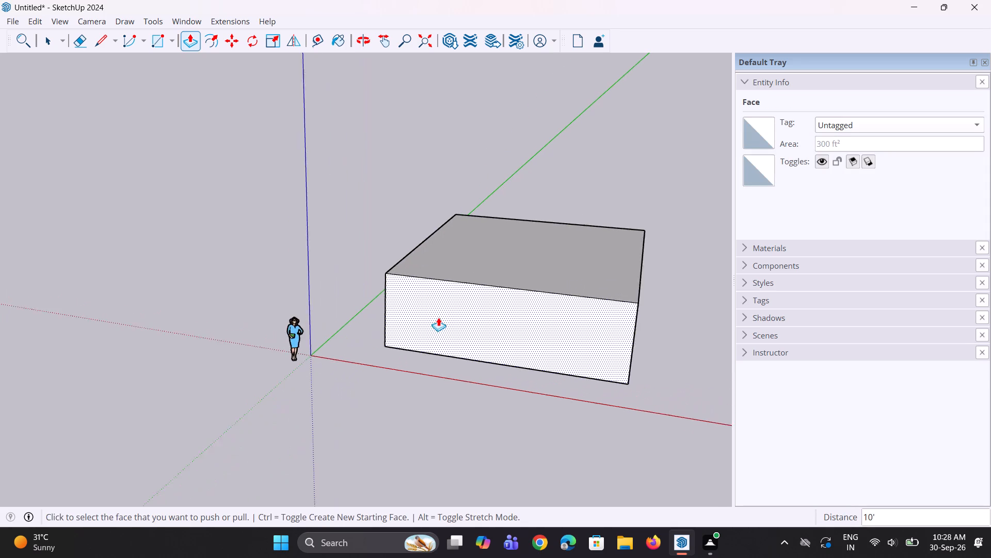
scroll(438, 317, "up", 1)
left_click(477, 268)
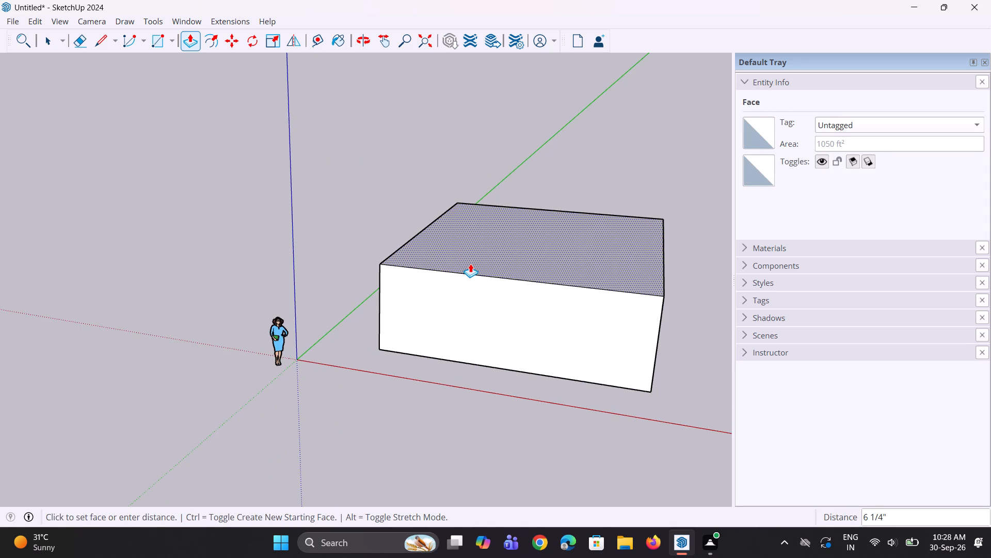
type("1'")
key("Return")
Push/Pull the block's top face up 6" as a new starting face, forming a separate slab layer.
scroll(458, 377, "down", 3)
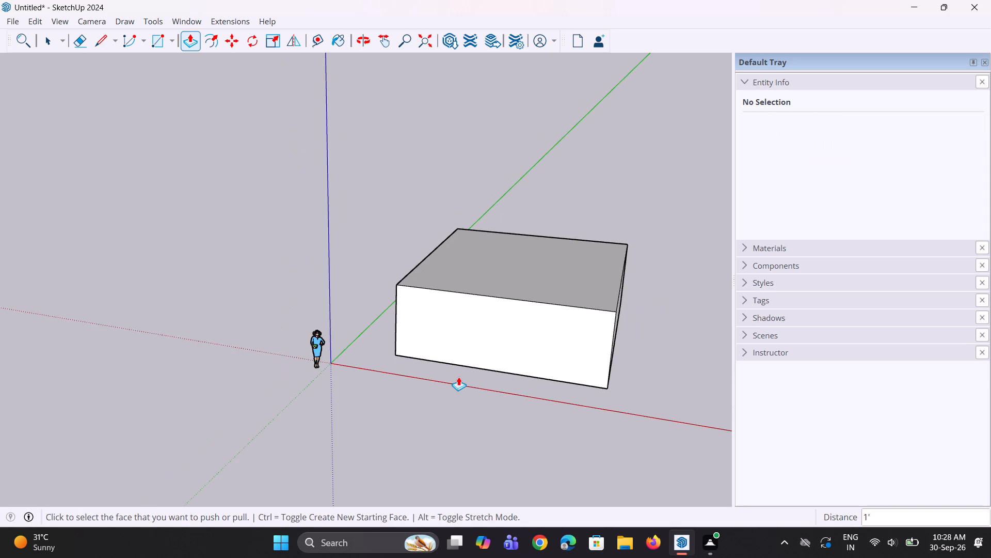
middle_click_drag(458, 377, 446, 370)
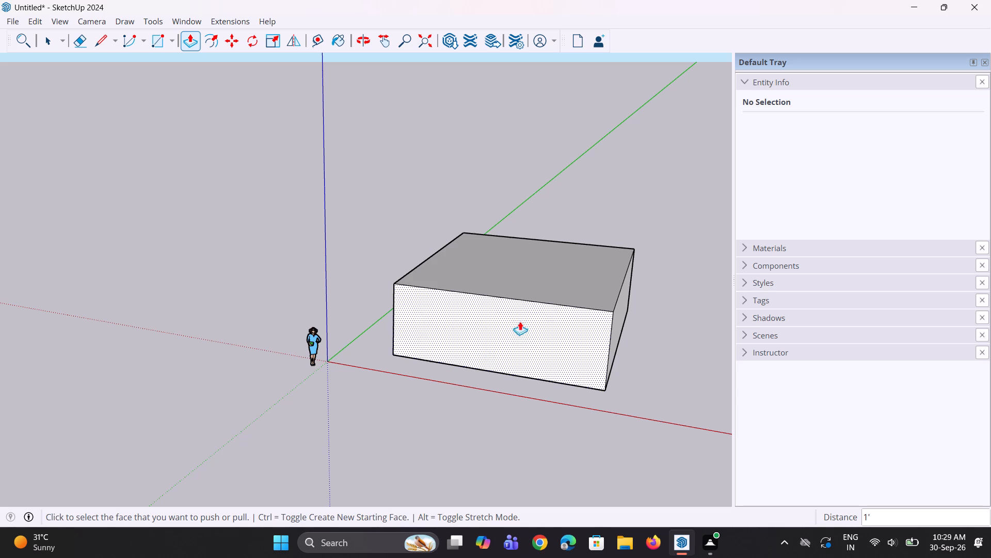
left_click(525, 279)
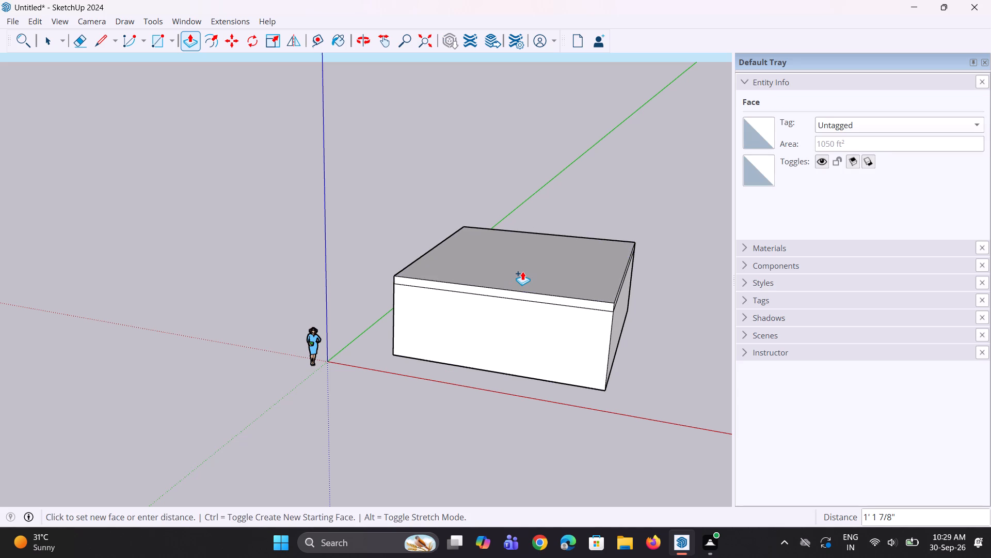
type("6\"")
key("Return")
Examine the block and the slab layer on top of it from several angles.
middle_click_drag(399, 335, 428, 327)
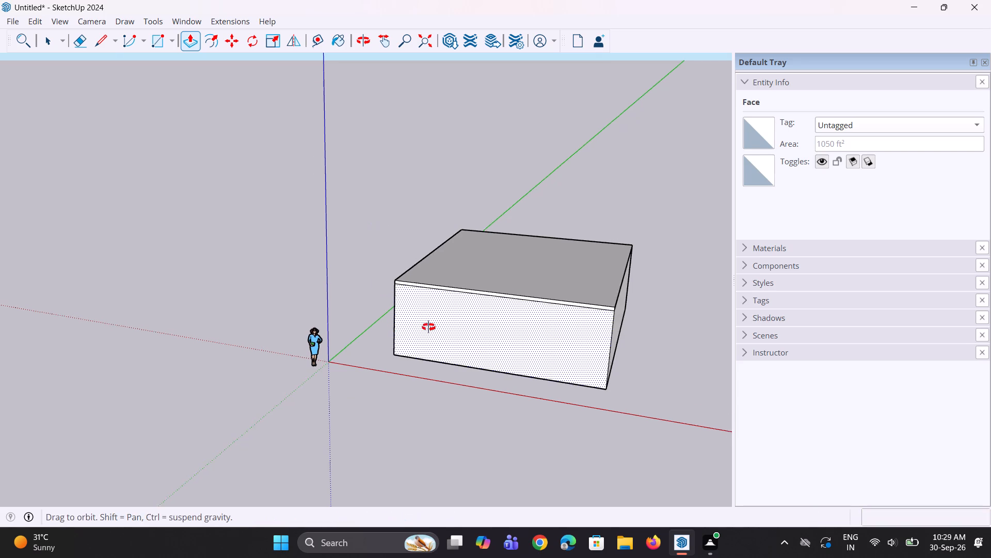
middle_click_drag(428, 327, 419, 322)
scroll(409, 286, "up", 11)
middle_click_drag(455, 386, 360, 379)
scroll(370, 376, "down", 10)
middle_click_drag(383, 311, 485, 325)
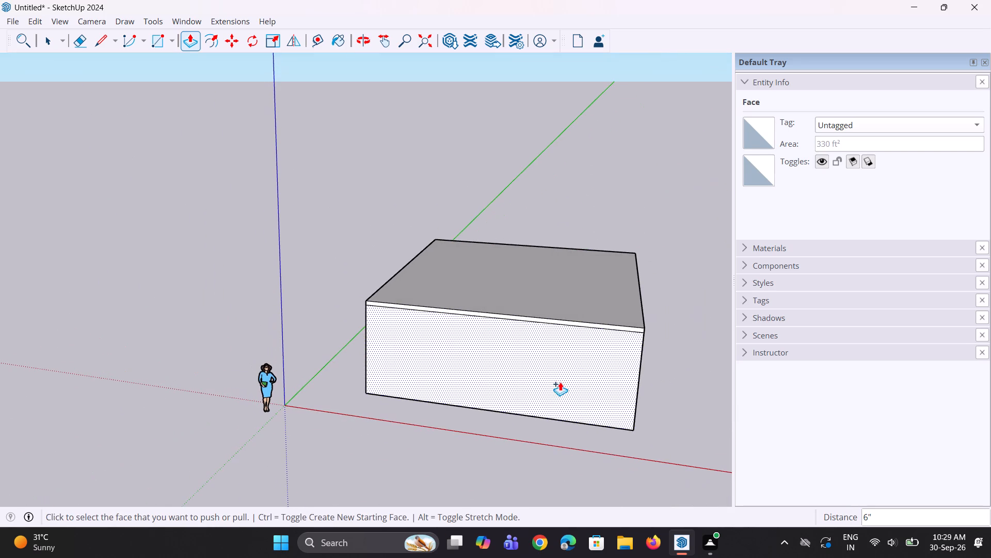
middle_click_drag(666, 393, 646, 395)
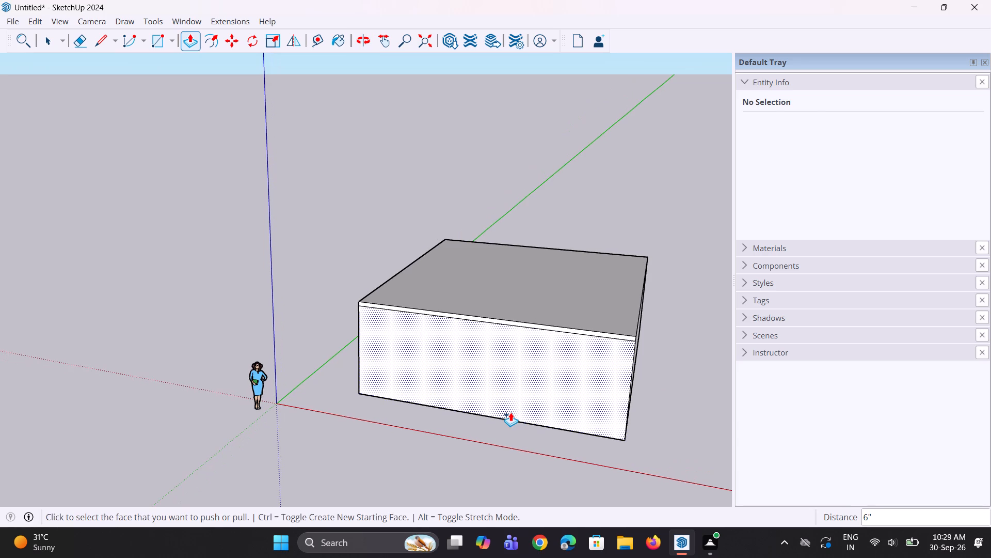
Undo the slab layer, the block extrusions and the footprint rectangle to clear the model.
middle_click_drag(510, 411, 526, 402)
middle_click_drag(586, 381, 545, 365)
key("ctrl+z")
key("ctrl+z")
key("ctrl+z")
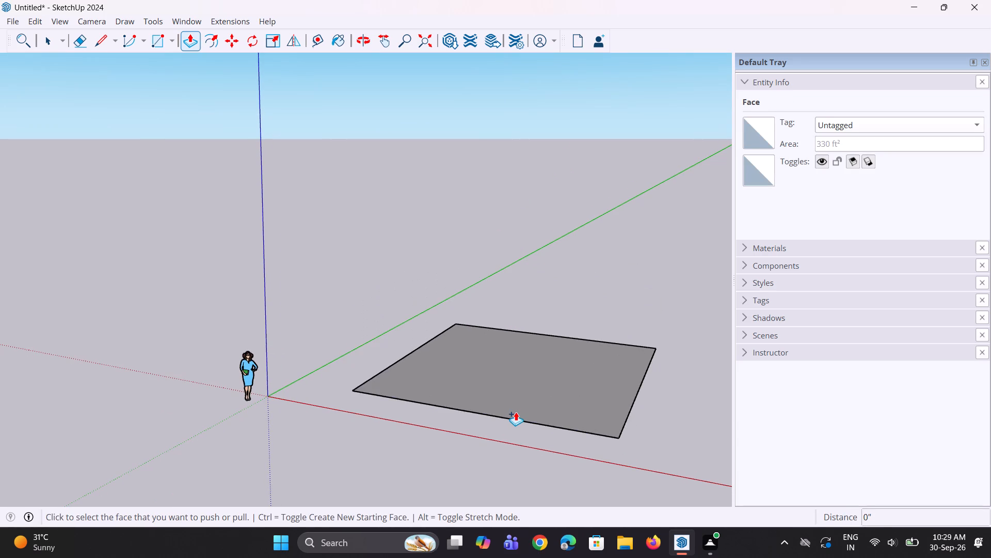
key("ctrl+z")
middle_click_drag(451, 408, 522, 438)
key("space")
key("space")
Draw a 30' by 32' footprint rectangle on the ground plane, near the origin beside the red axis.
middle_click_drag(393, 411, 447, 390)
scroll(409, 370, "up", 1)
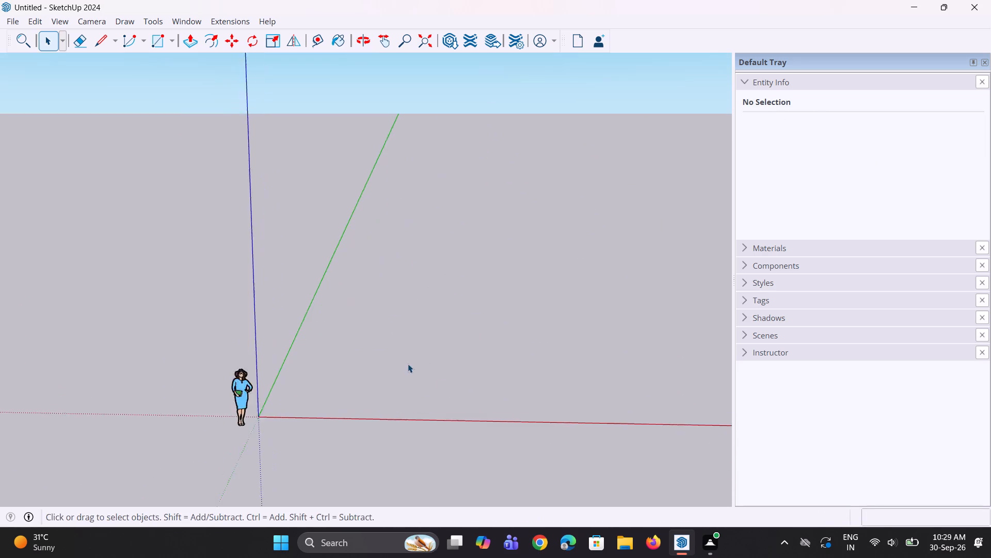
scroll(408, 364, "up", 1)
middle_click_drag(403, 357, 351, 360)
key("r")
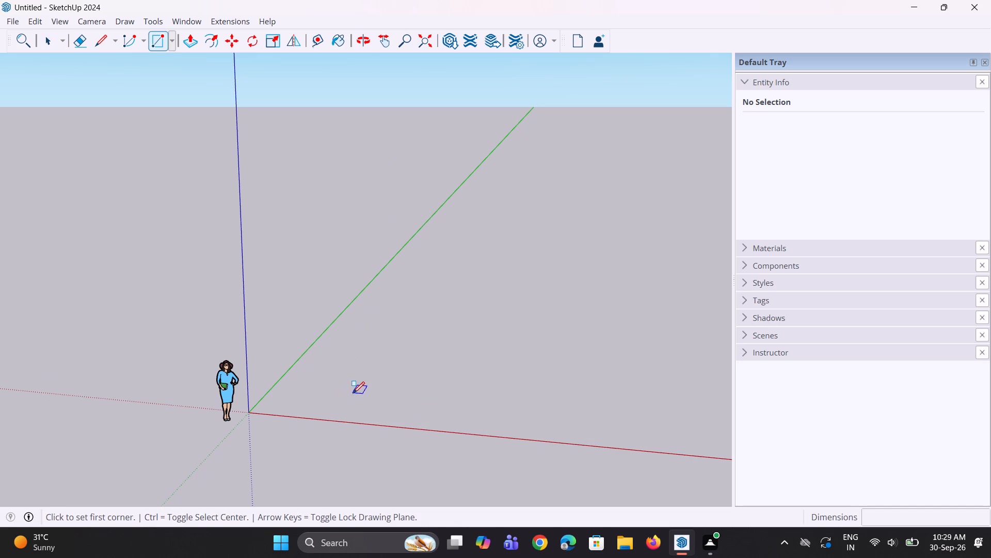
left_click(412, 397)
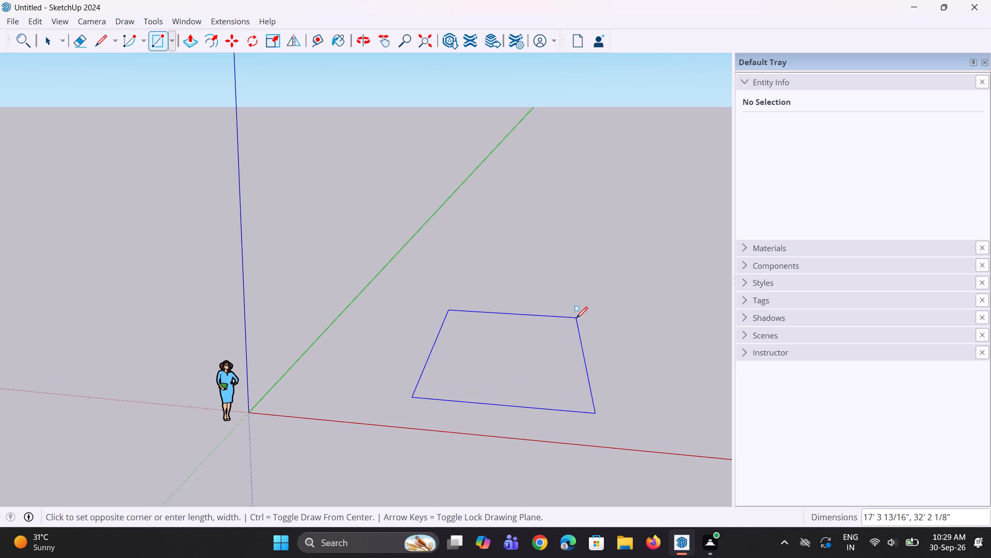
type("30',32'")
key("Return")
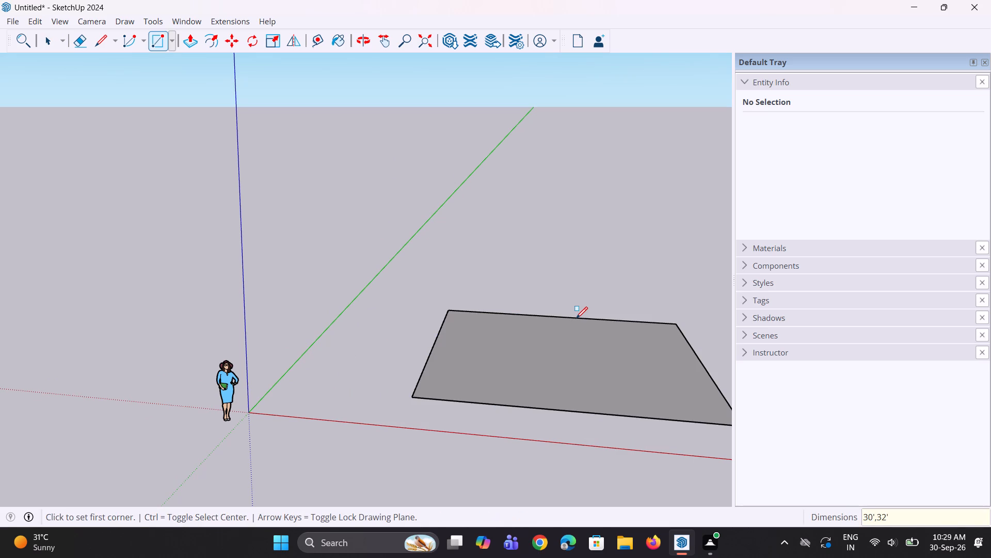
Push/Pull the footprint rectangle up 6" to form the base slab.
scroll(561, 327, "down", 3)
middle_click_drag(552, 430, 423, 444)
scroll(378, 397, "down", 4)
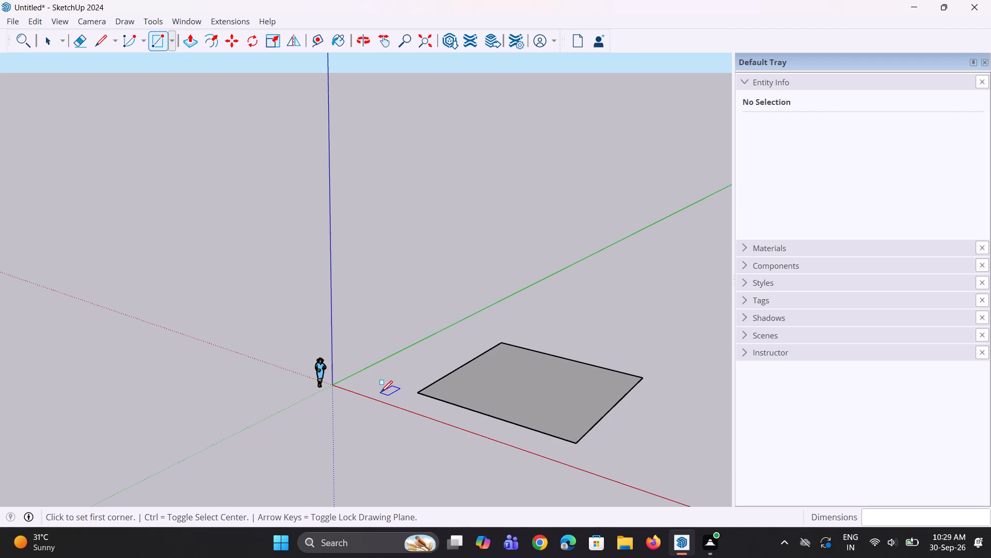
middle_click_drag(381, 392, 369, 388)
scroll(362, 432, "up", 1)
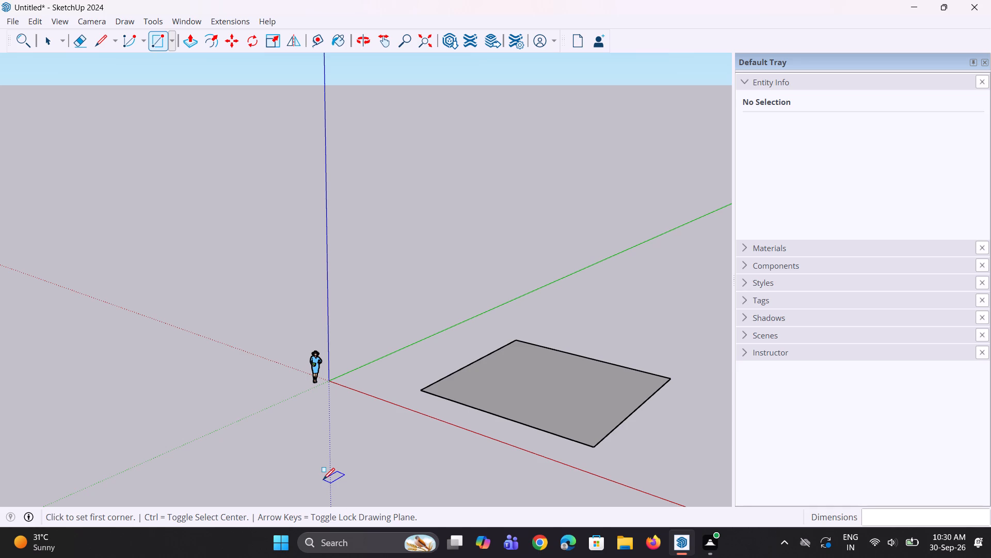
scroll(301, 435, "down", 3)
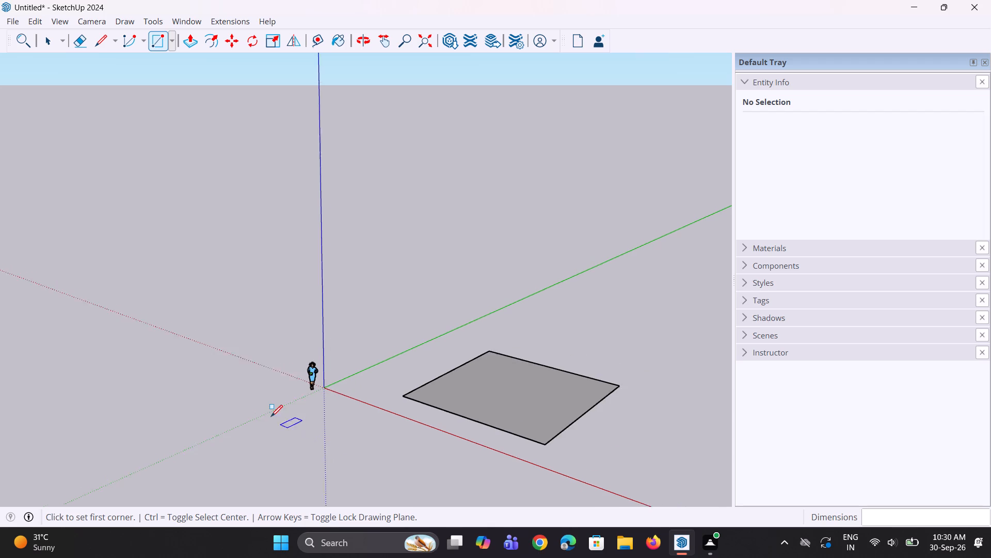
scroll(271, 416, "down", 1)
middle_click_drag(341, 375, 393, 387)
scroll(499, 456, "up", 9)
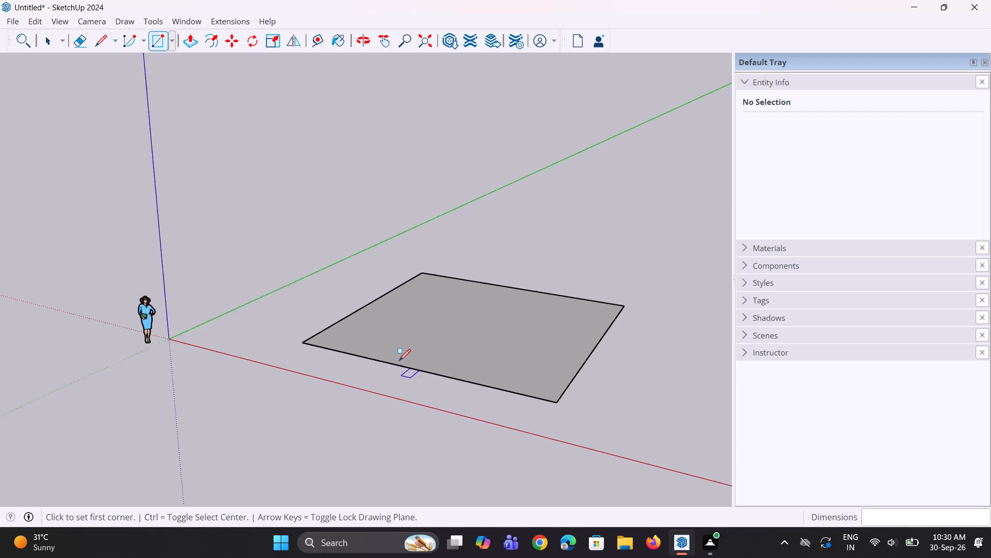
scroll(399, 361, "up", 1)
key("p")
left_click(473, 347)
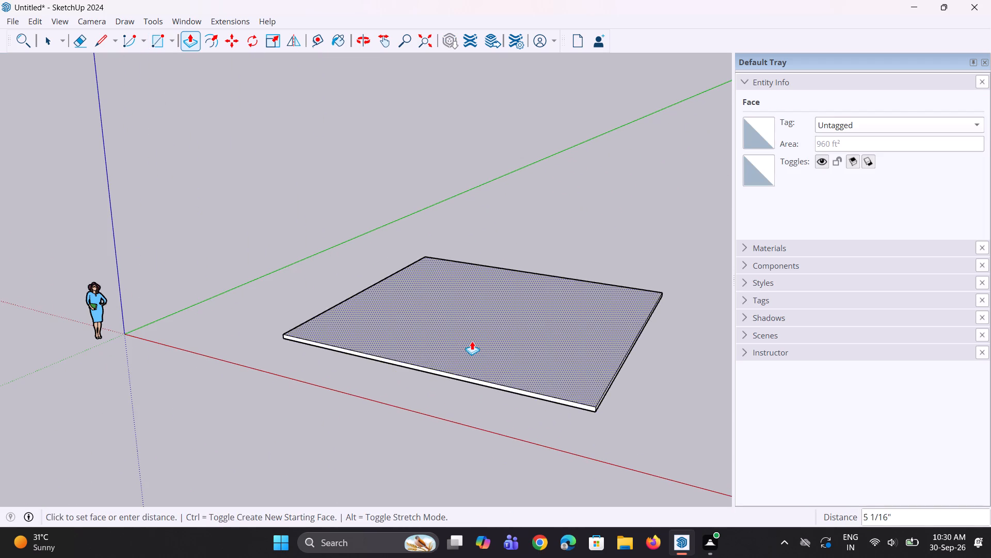
type("6\"")
key("Return")
Push/Pull the base slab's top face up 11' as a new starting face to form the ground-floor block.
left_click(468, 345)
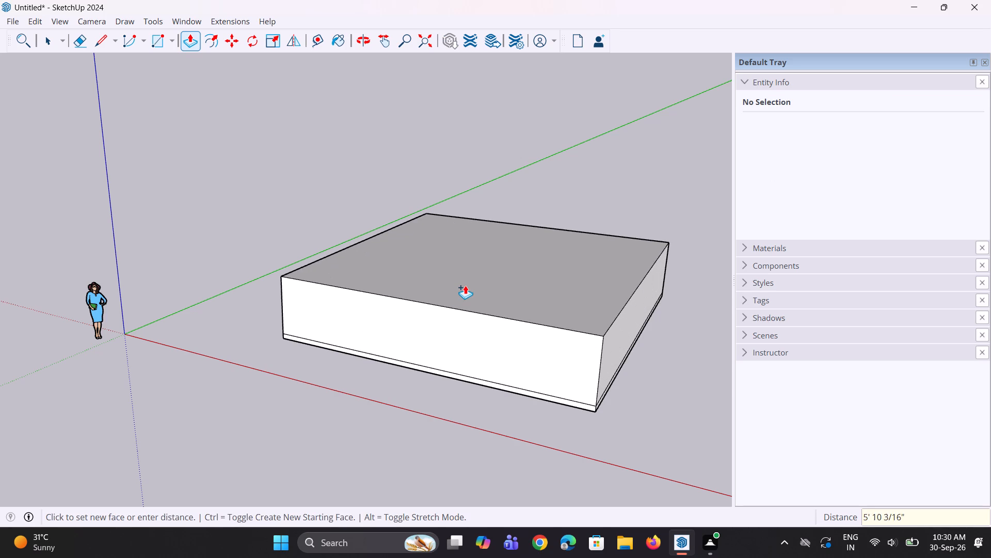
type("10")
key("BackSpace")
type("1'")
key("Return")
Push/Pull the block's top face up 6" as a new starting face to form the upper slab.
left_click(514, 241)
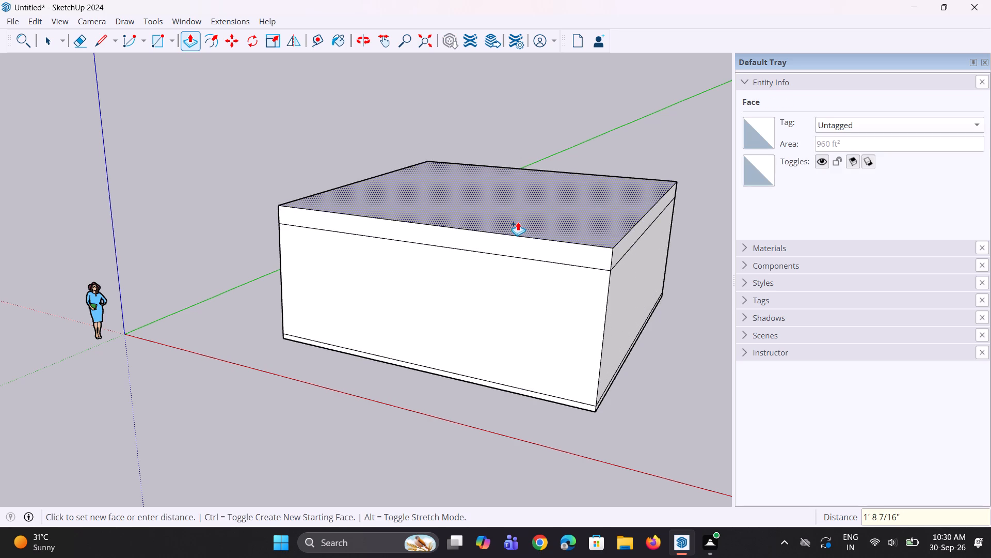
type("6\"")
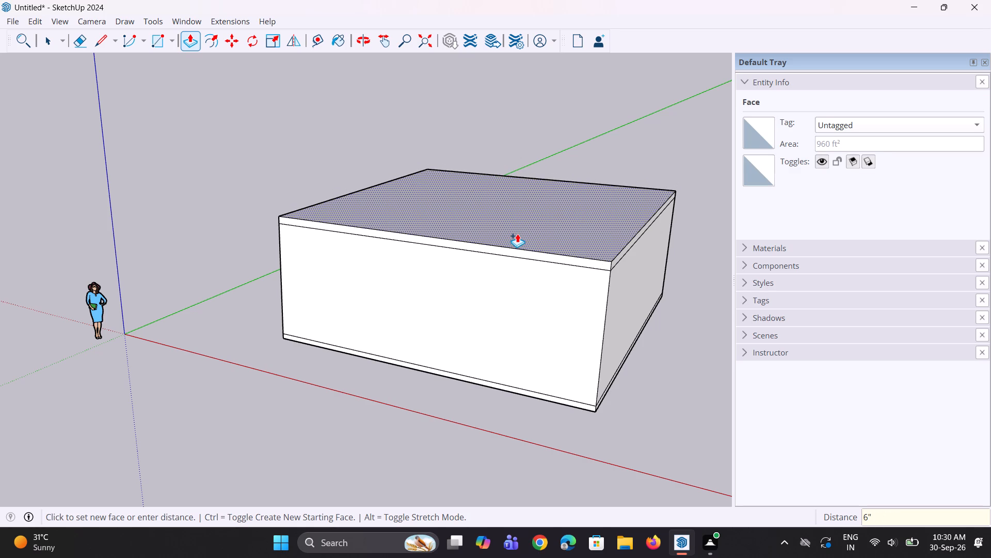
key("Return")
key("space")
key("space")
Examine the block with its base and top slabs from several angles, turning to face its front wall.
middle_click_drag(515, 273, 549, 268)
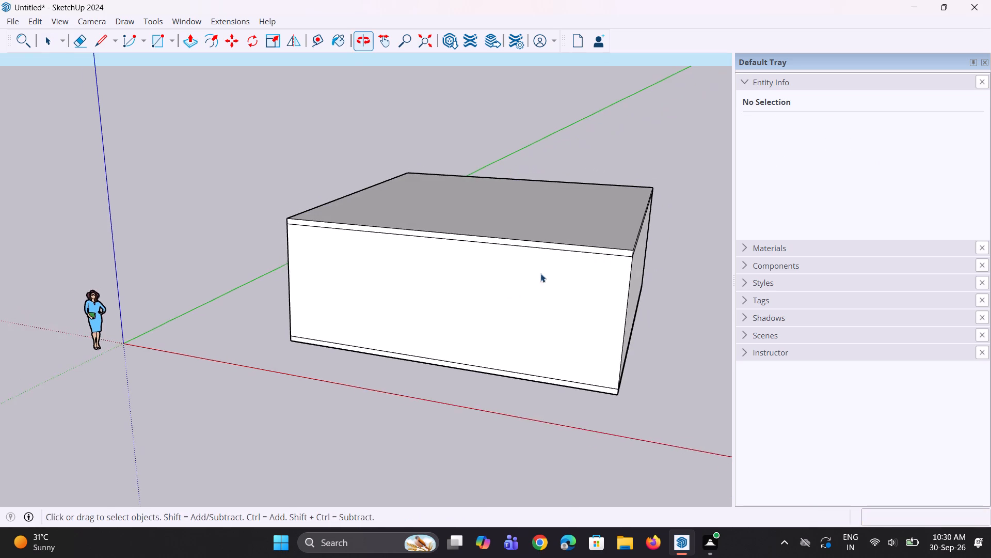
scroll(377, 311, "up", 2)
middle_click_drag(371, 320, 402, 320)
scroll(402, 320, "up", 1)
scroll(346, 335, "down", 8)
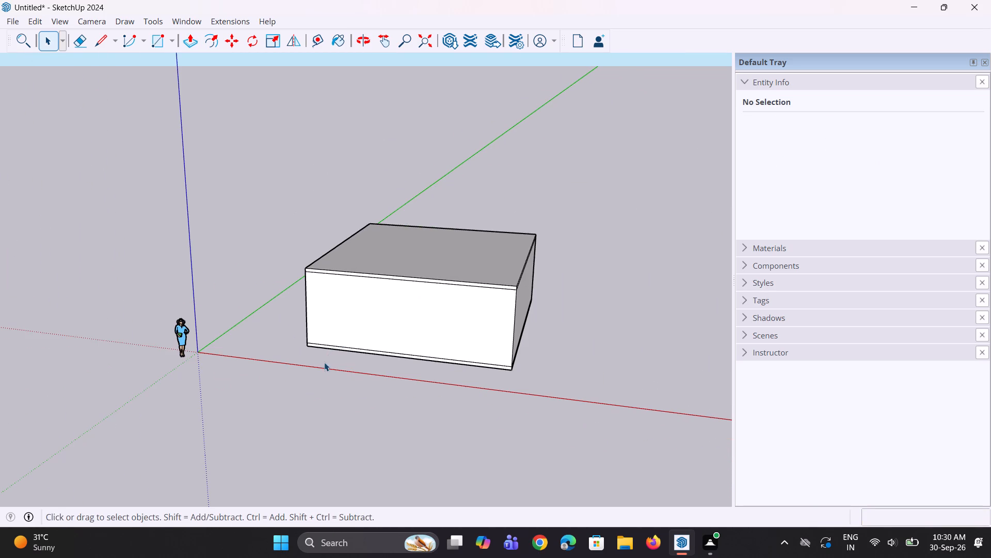
middle_click_drag(315, 383, 315, 376)
scroll(315, 376, "down", 1)
middle_click_drag(315, 376, 303, 376)
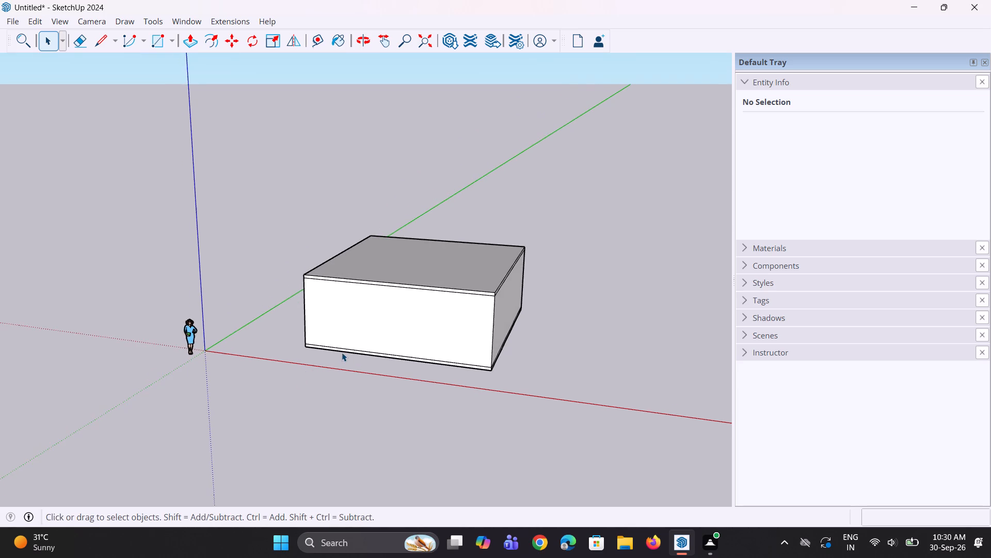
scroll(342, 352, "down", 2)
scroll(342, 352, "up", 1)
middle_click_drag(349, 349, 369, 343)
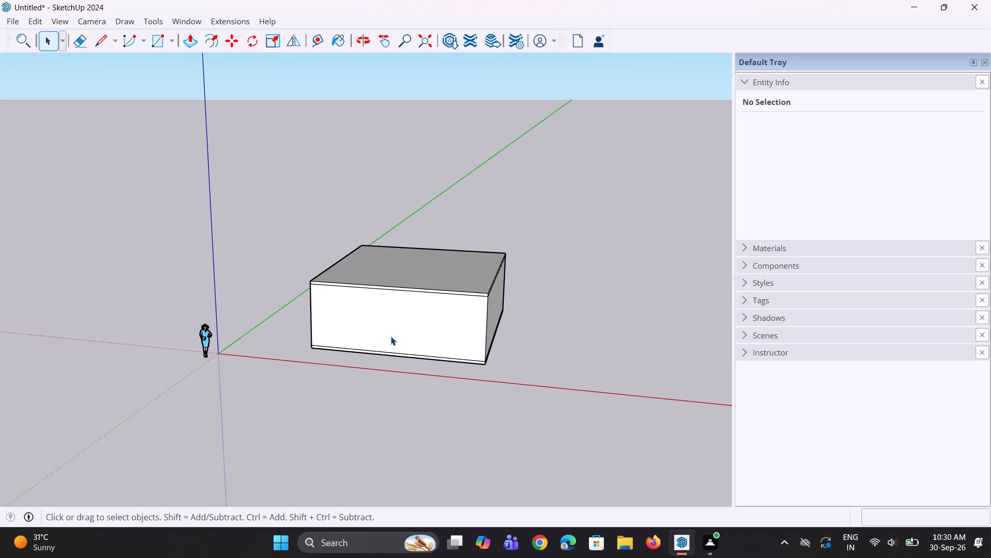
middle_click_drag(374, 361, 392, 360)
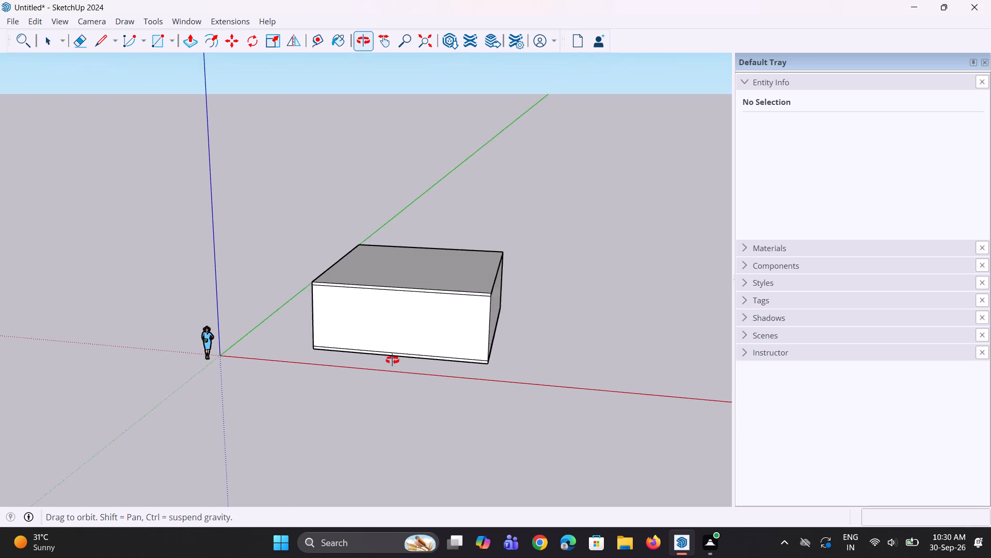
middle_click_drag(392, 360, 453, 349)
scroll(468, 324, "up", 3)
middle_click_drag(467, 331, 475, 332)
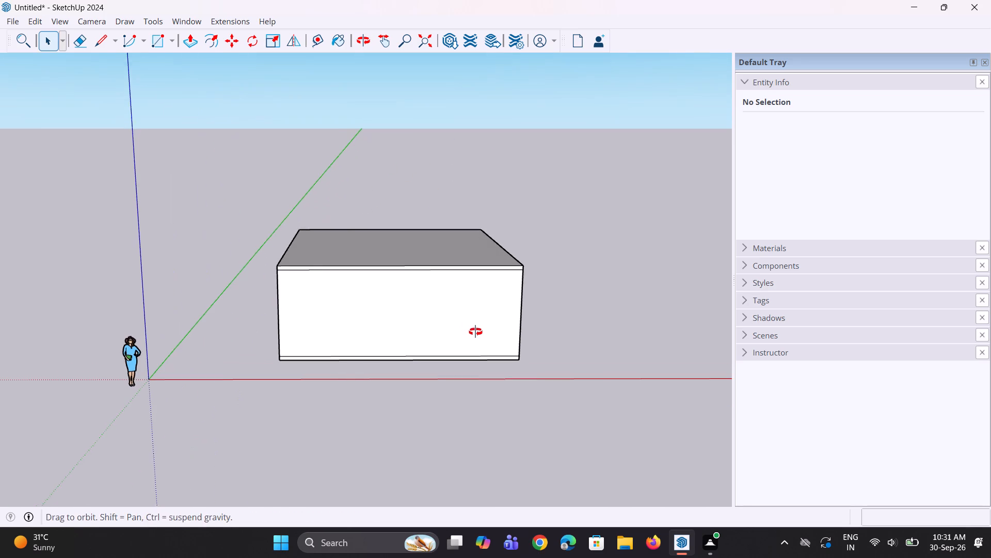
middle_click_drag(475, 332, 479, 332)
scroll(473, 325, "up", 2)
middle_click_drag(473, 325, 468, 324)
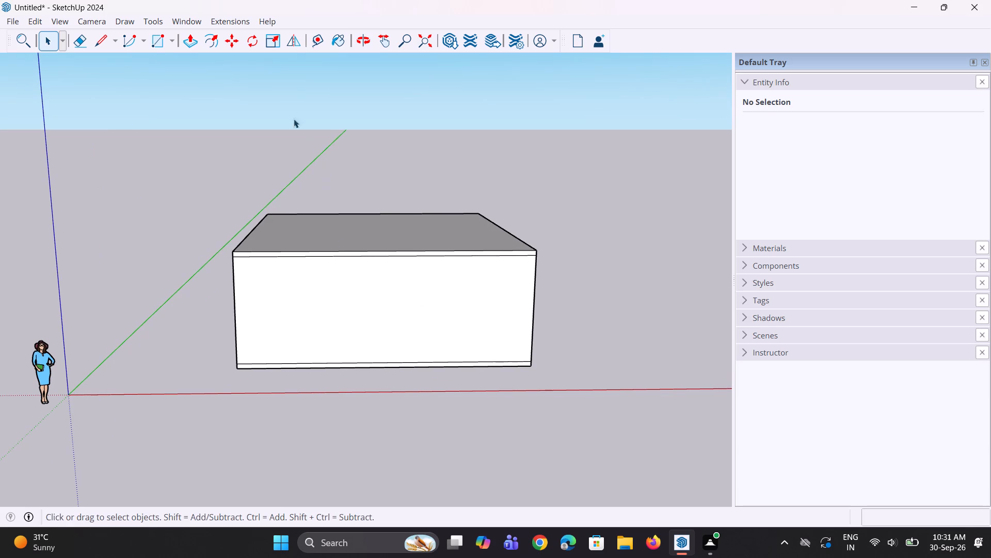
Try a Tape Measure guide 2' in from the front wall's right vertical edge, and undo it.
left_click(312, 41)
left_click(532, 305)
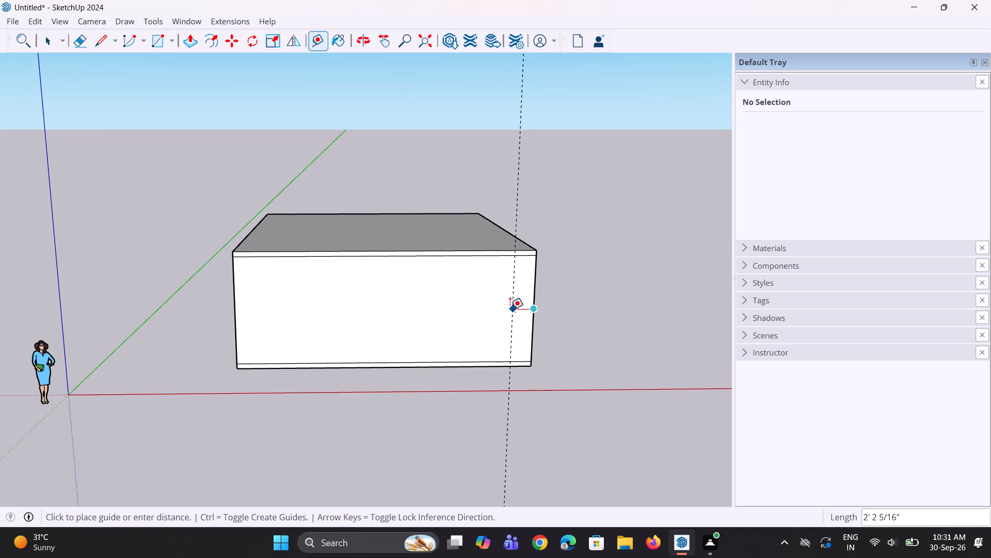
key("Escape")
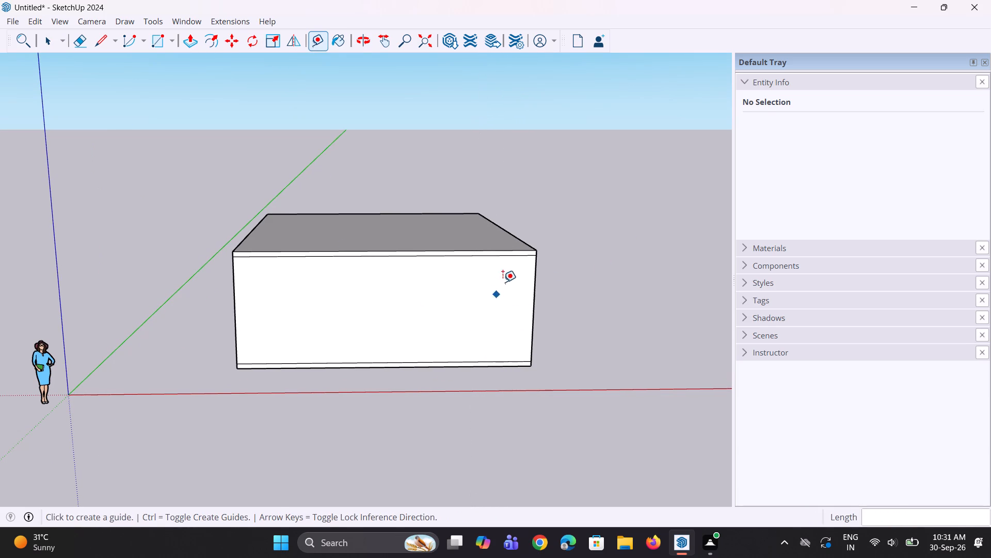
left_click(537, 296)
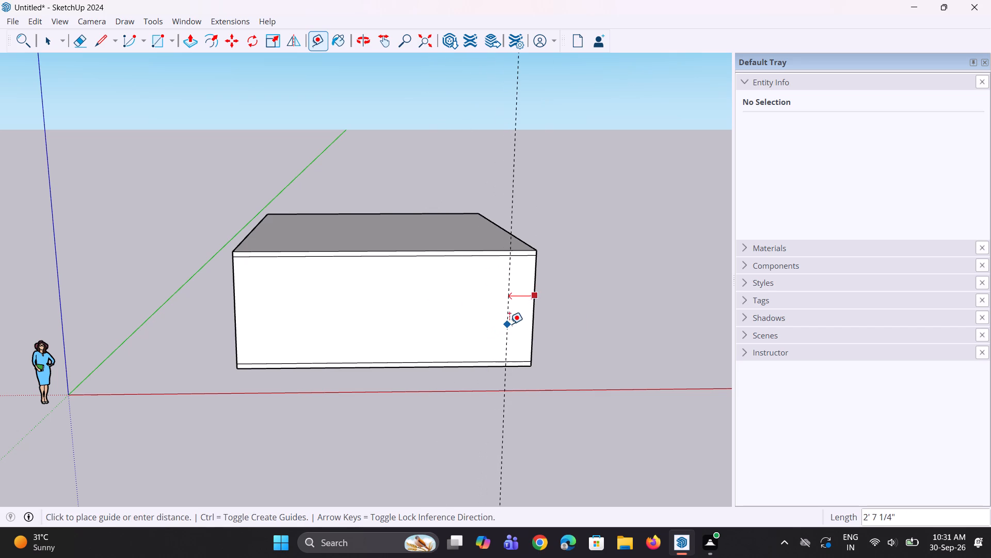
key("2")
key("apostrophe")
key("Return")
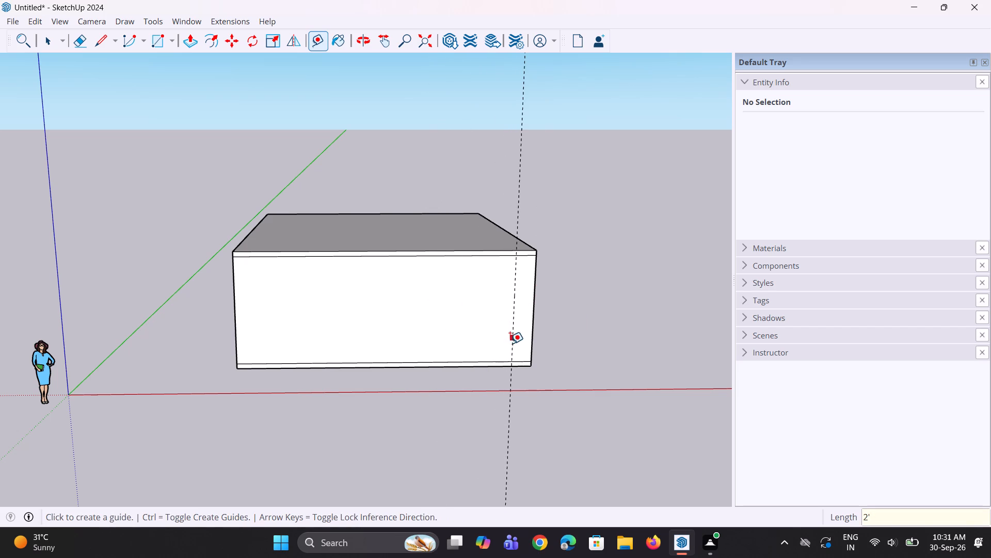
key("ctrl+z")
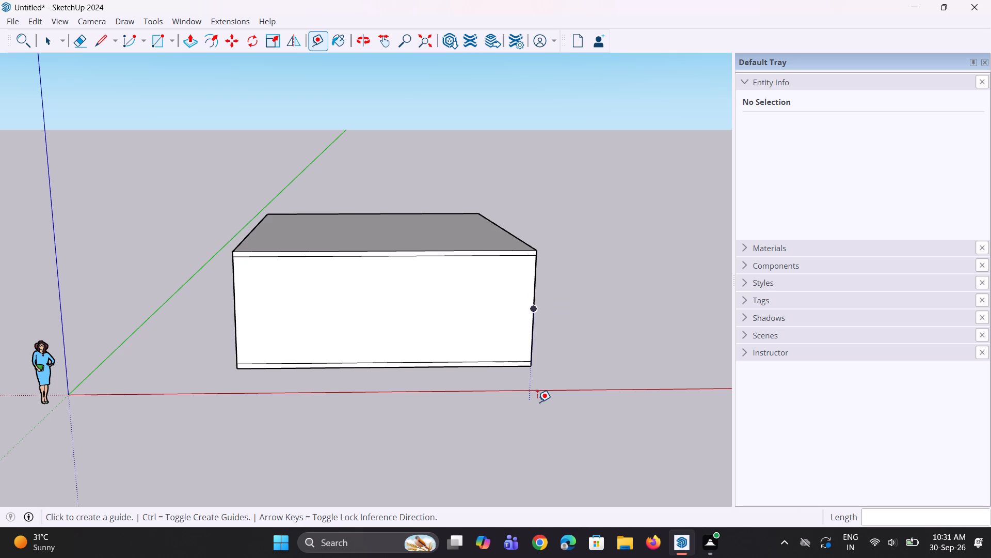
Place a vertical guide 4' in from the front wall's right vertical edge with Tape Measure.
scroll(545, 374, "up", 1)
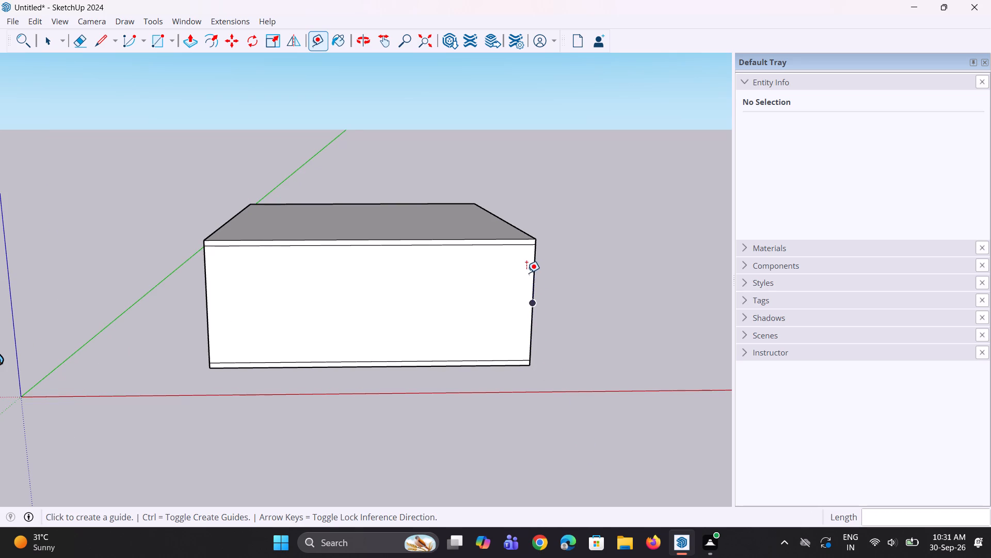
left_click(530, 341)
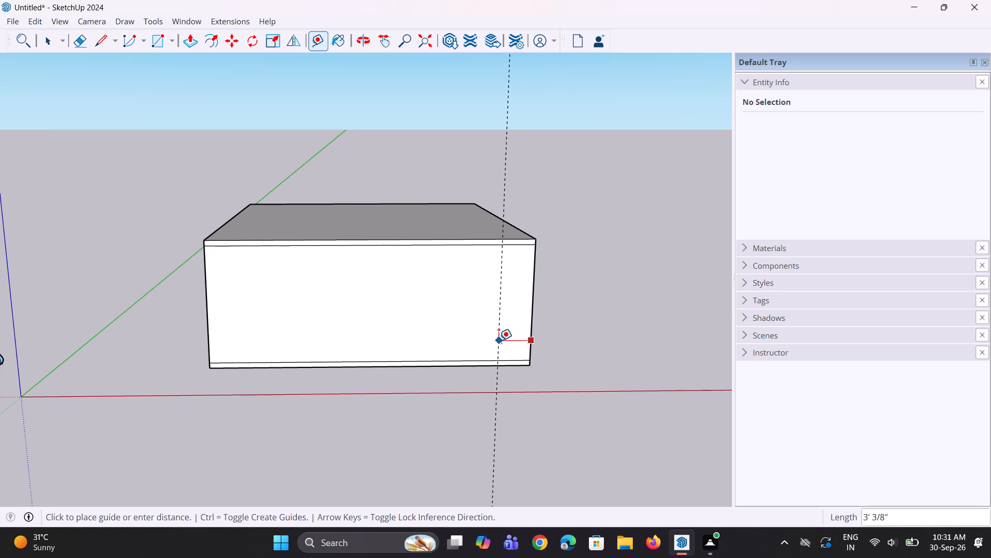
type("4'")
key("Return")
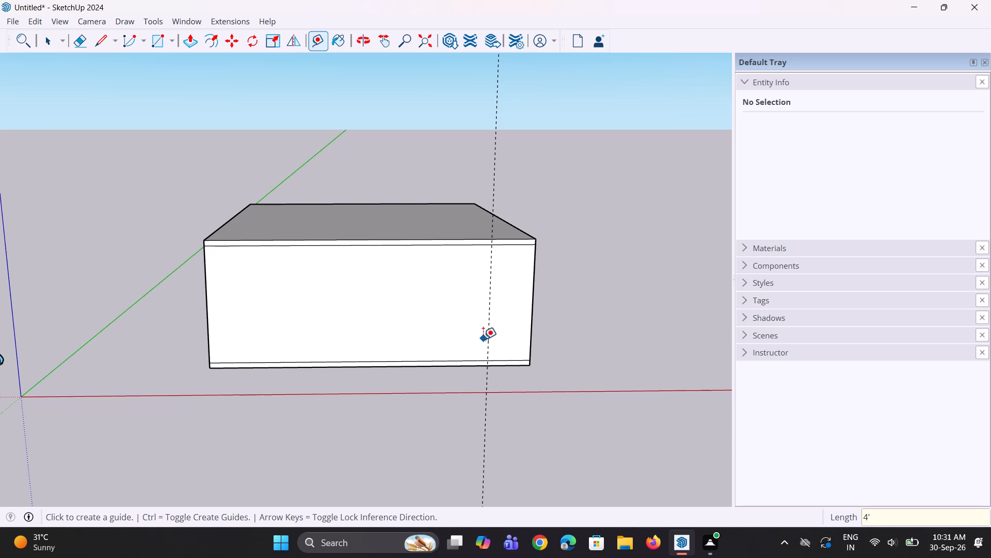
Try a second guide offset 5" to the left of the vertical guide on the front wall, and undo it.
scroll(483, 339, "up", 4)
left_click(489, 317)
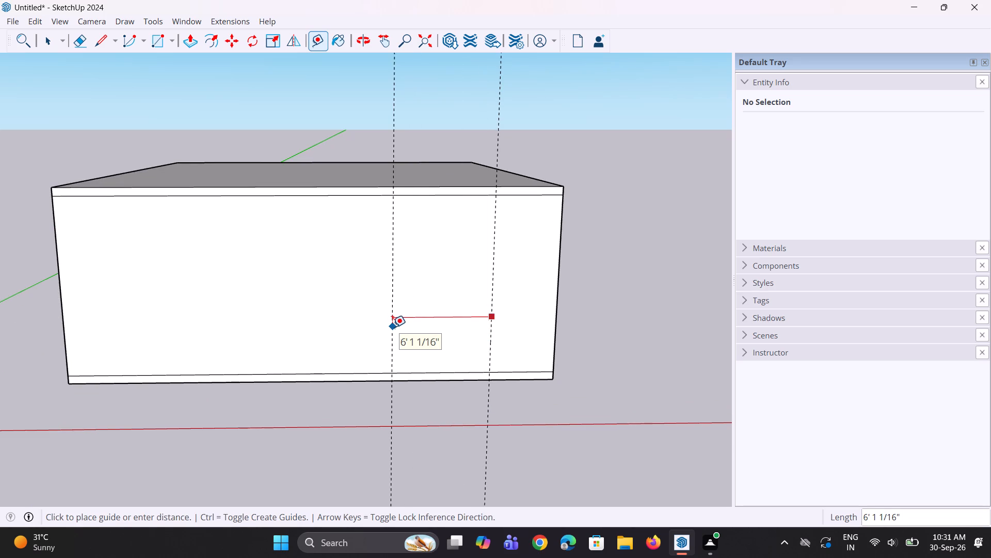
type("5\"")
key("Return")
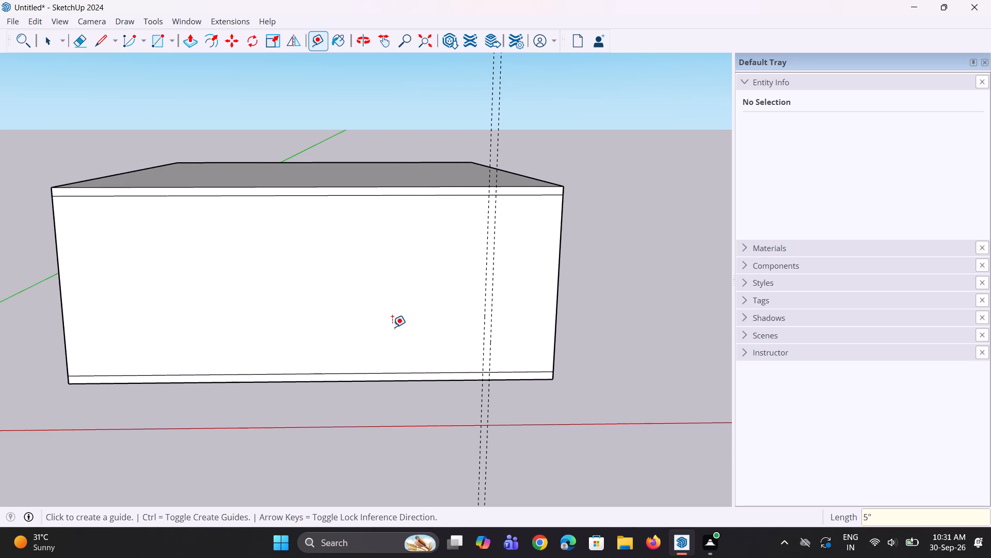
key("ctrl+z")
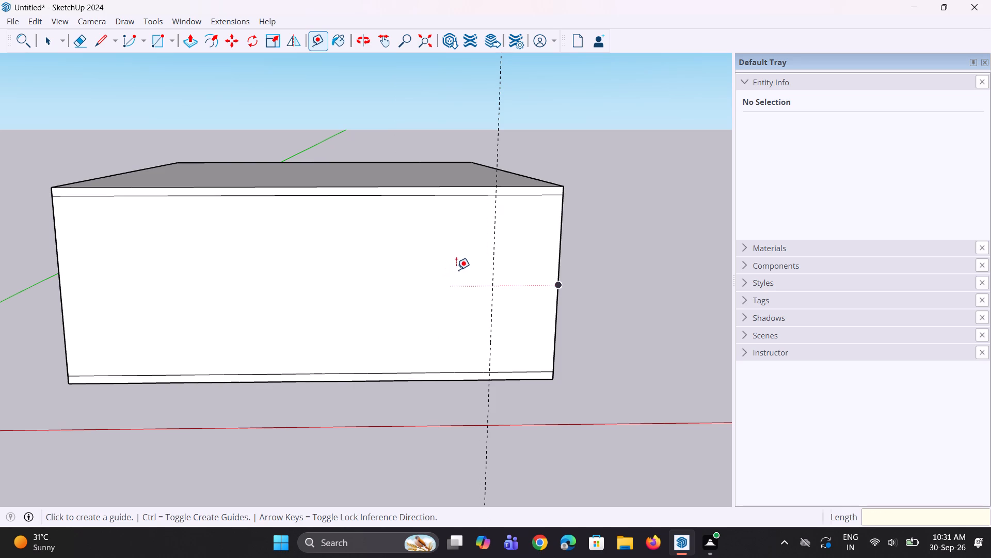
Place a second vertical guide 5' to the left of the existing guide on the front wall.
left_click(494, 270)
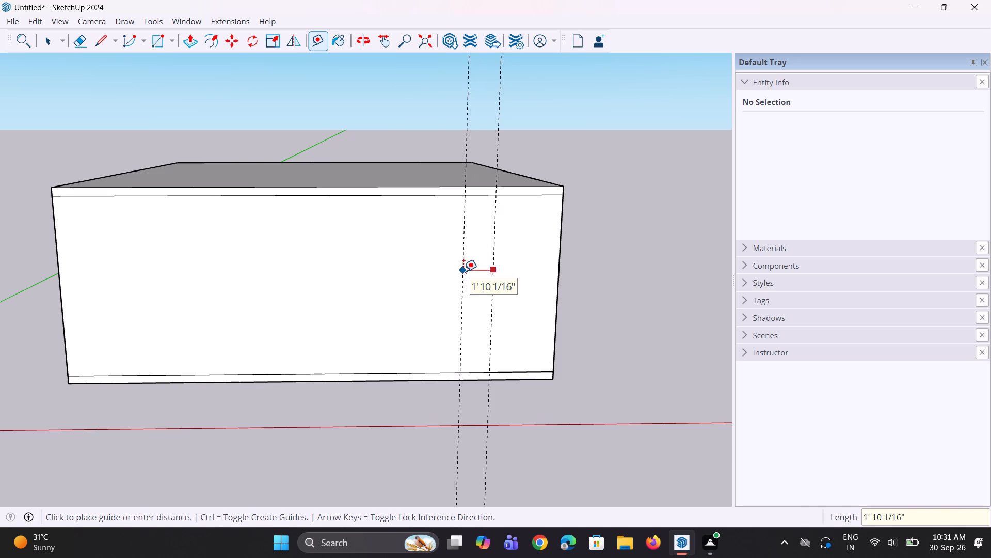
type("5'")
key("Return")
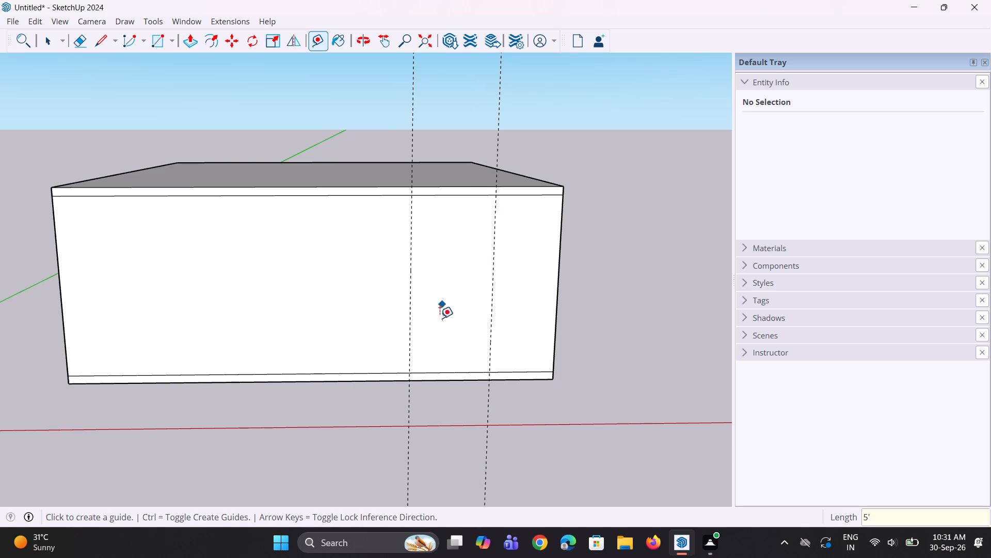
Undo the second vertical guide placed 5' to the left of the existing guide on the front wall.
key("space")
scroll(403, 383, "down", 6)
middle_click_drag(403, 385, 388, 381)
scroll(388, 378, "up", 5)
key("ctrl+z")
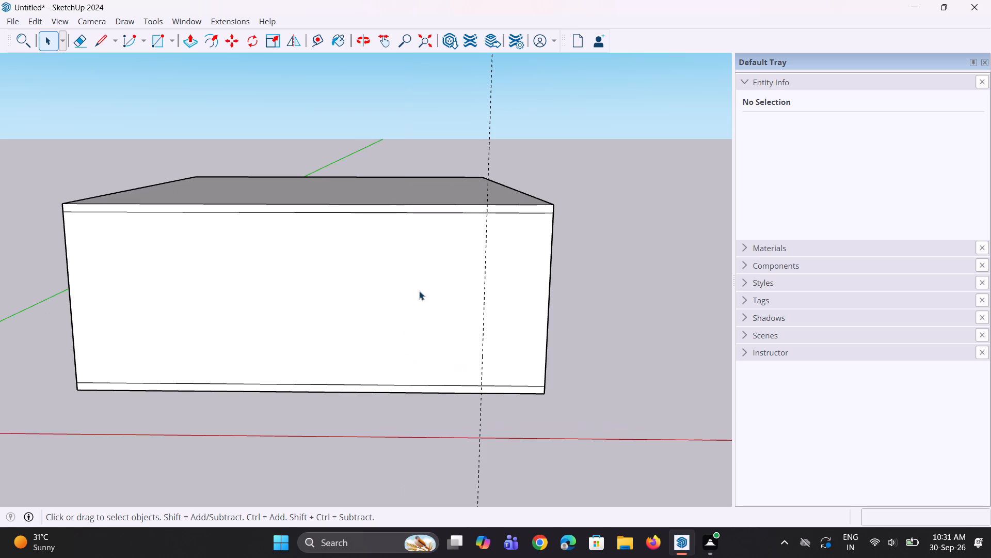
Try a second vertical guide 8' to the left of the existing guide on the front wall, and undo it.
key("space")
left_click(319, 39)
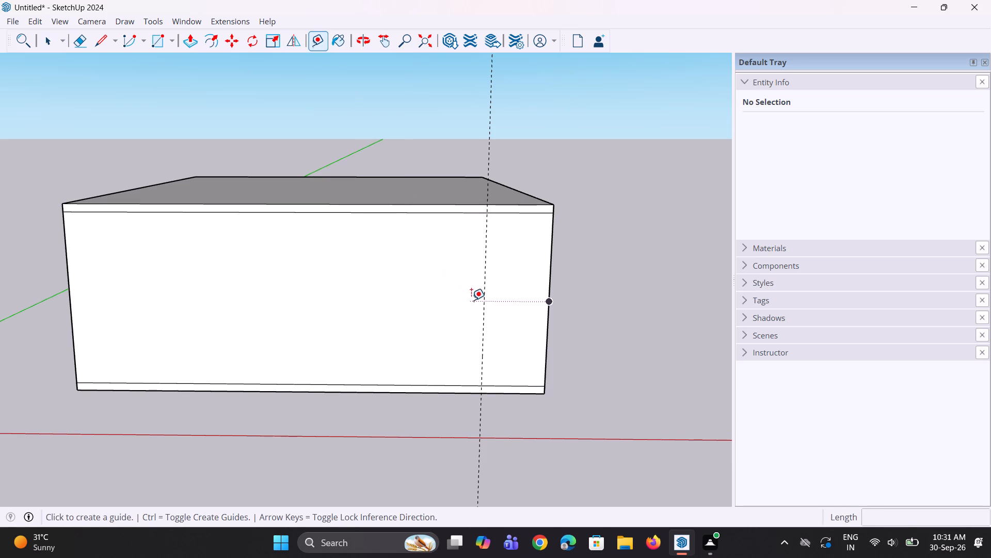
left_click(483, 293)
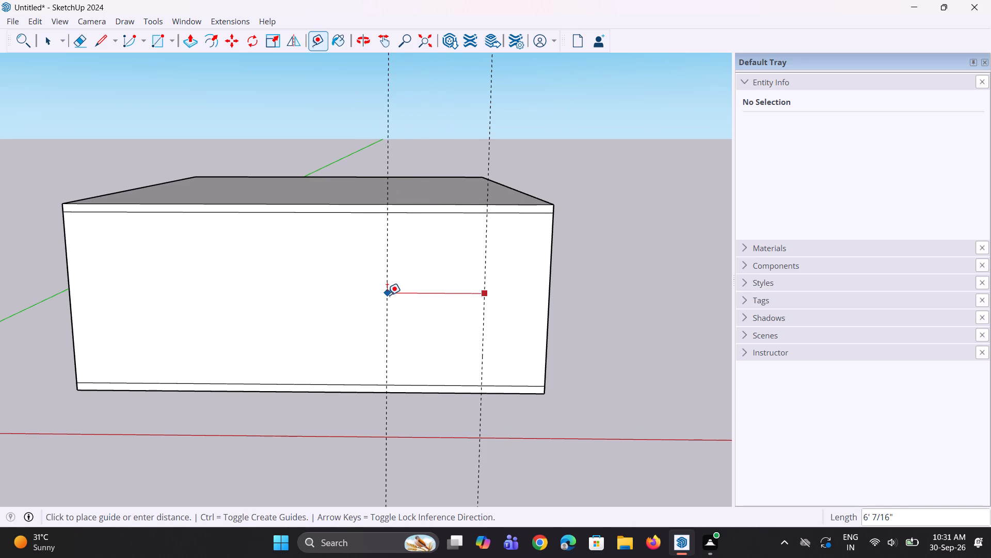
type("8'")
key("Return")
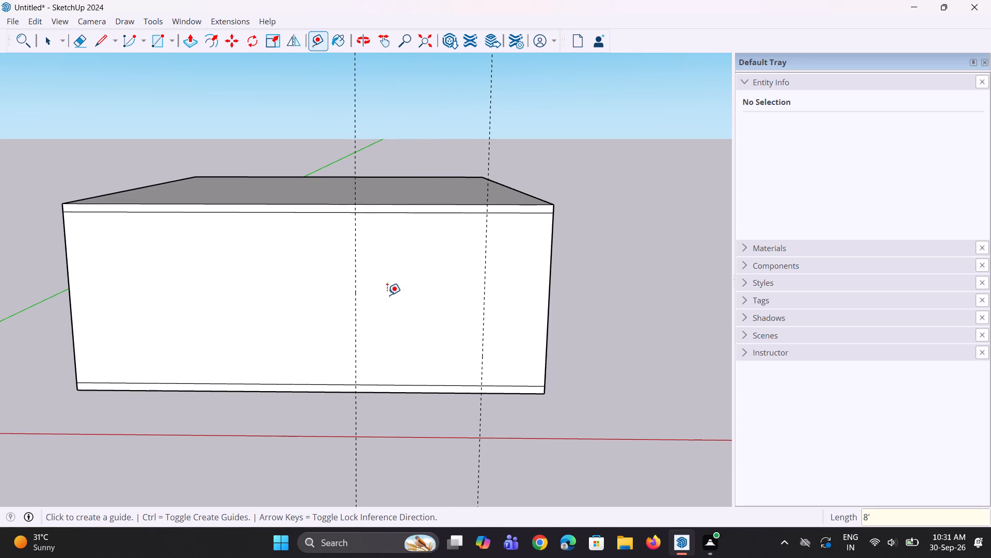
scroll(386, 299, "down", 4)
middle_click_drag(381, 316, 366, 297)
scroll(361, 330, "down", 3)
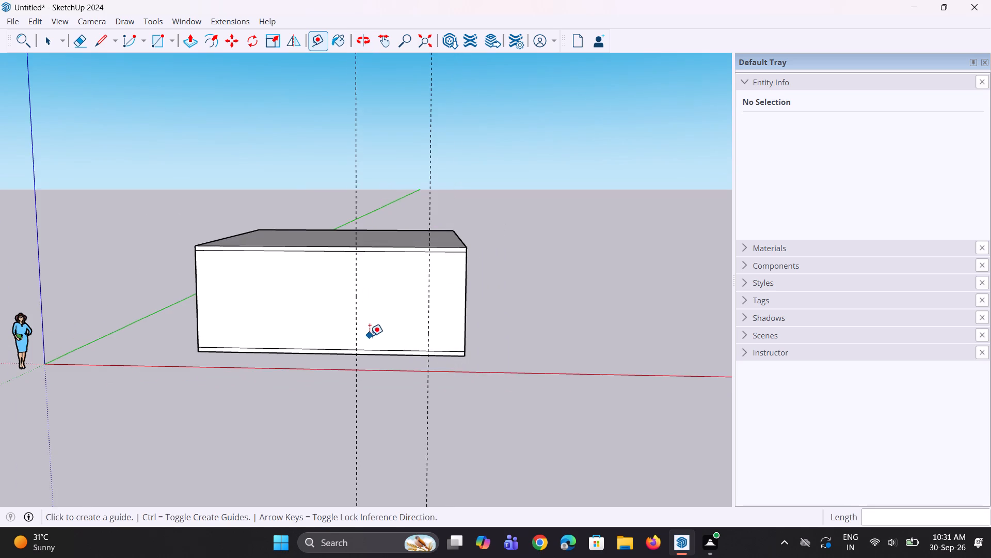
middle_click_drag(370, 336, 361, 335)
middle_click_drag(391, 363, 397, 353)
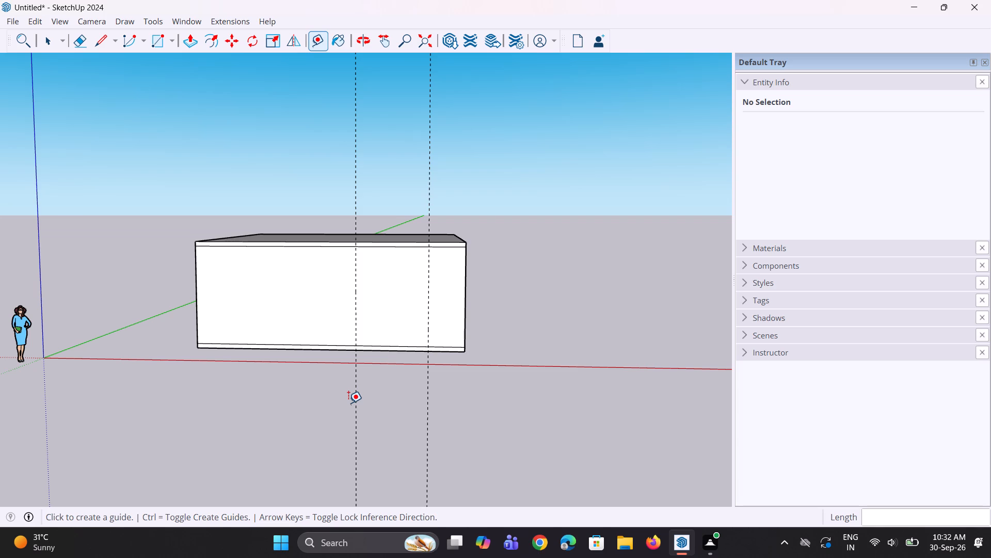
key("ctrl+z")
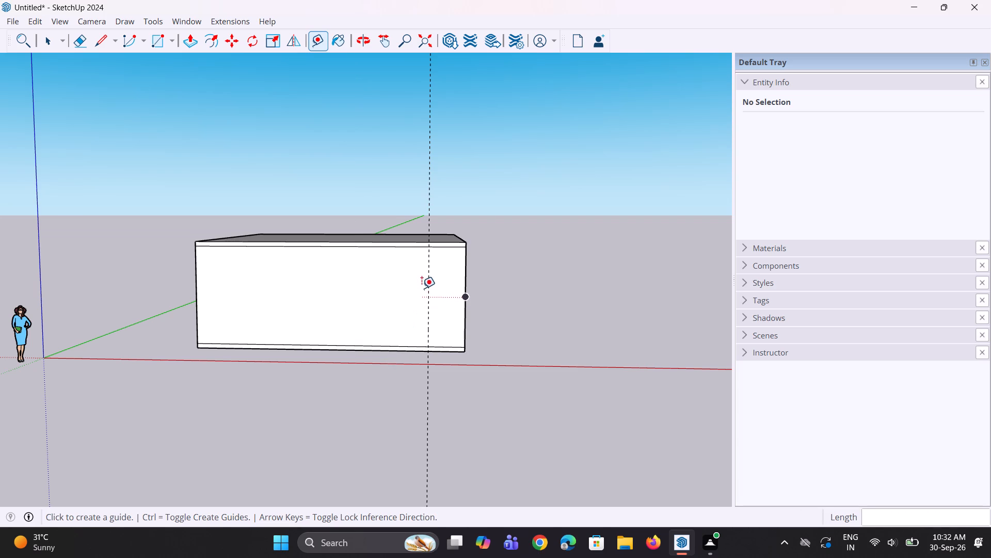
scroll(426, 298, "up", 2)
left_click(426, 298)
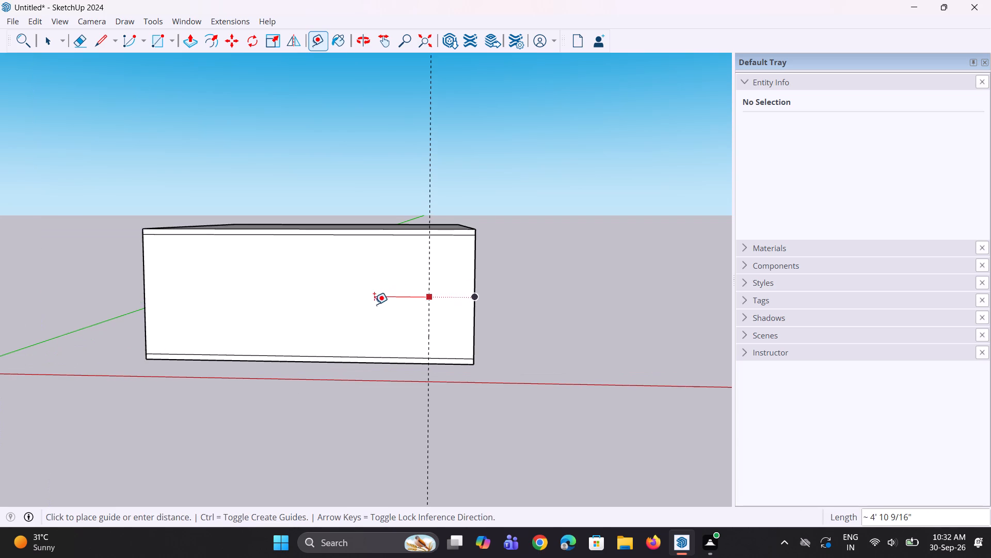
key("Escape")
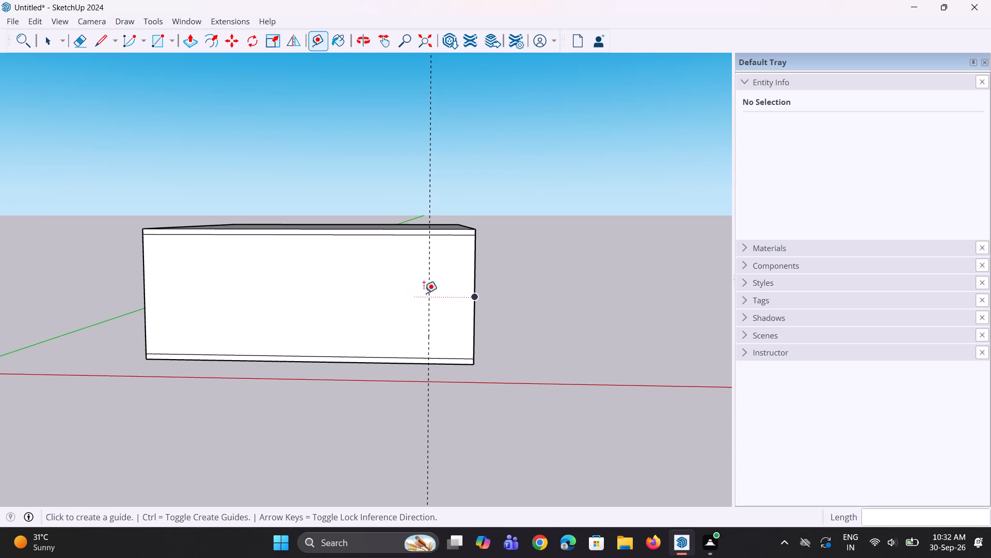
Place a second vertical guide 7' to the left of the existing guide on the front wall with Tape Measure.
key("space")
left_click(316, 39)
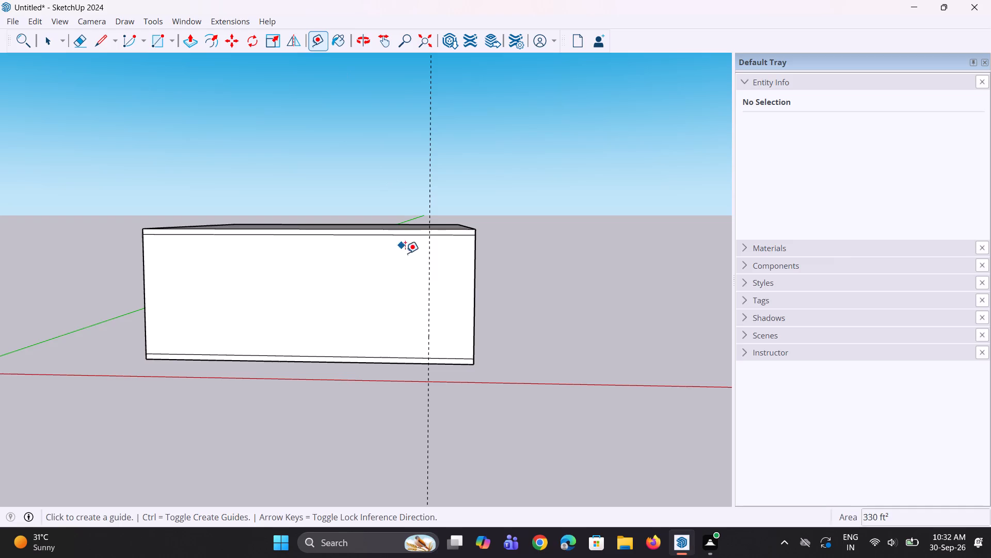
left_click(429, 270)
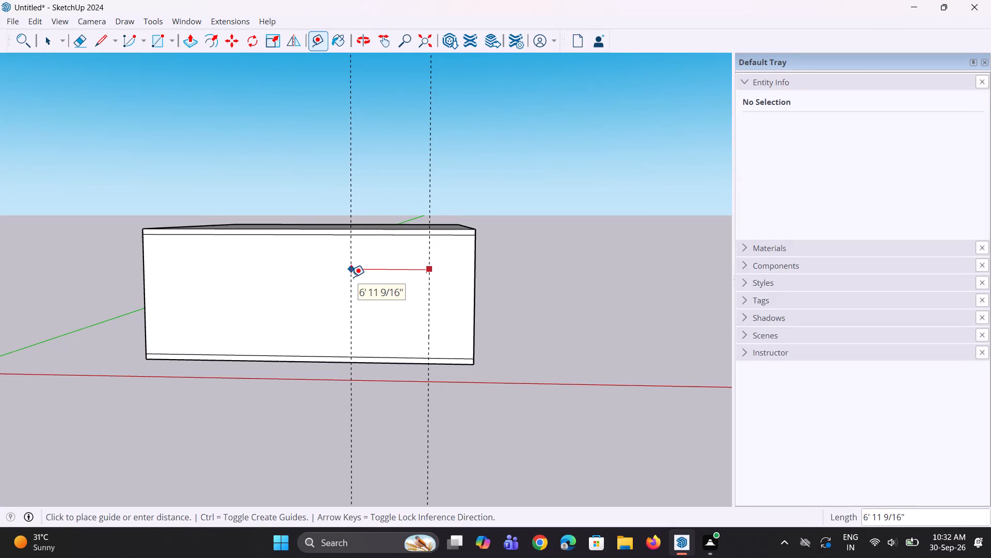
type("7'")
key("Return")
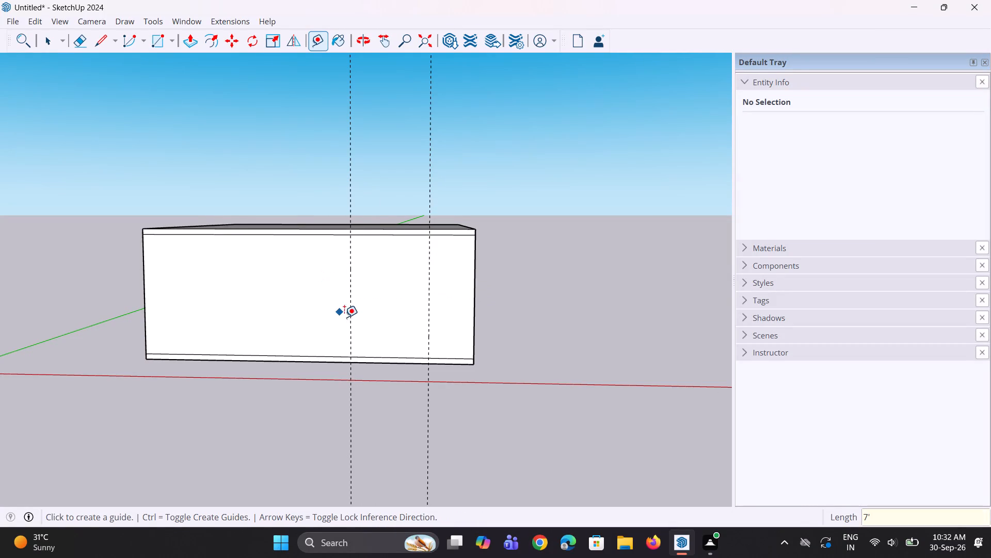
key("space")
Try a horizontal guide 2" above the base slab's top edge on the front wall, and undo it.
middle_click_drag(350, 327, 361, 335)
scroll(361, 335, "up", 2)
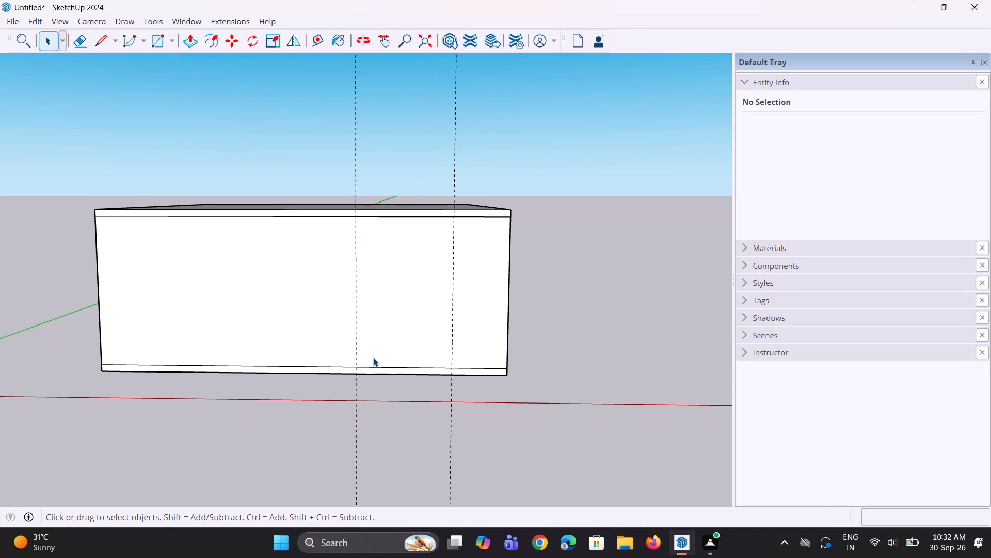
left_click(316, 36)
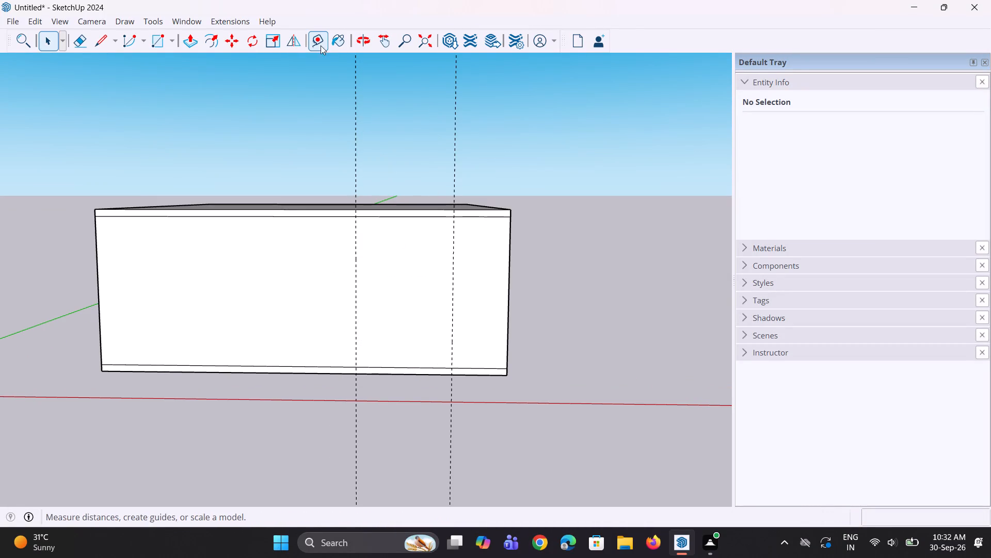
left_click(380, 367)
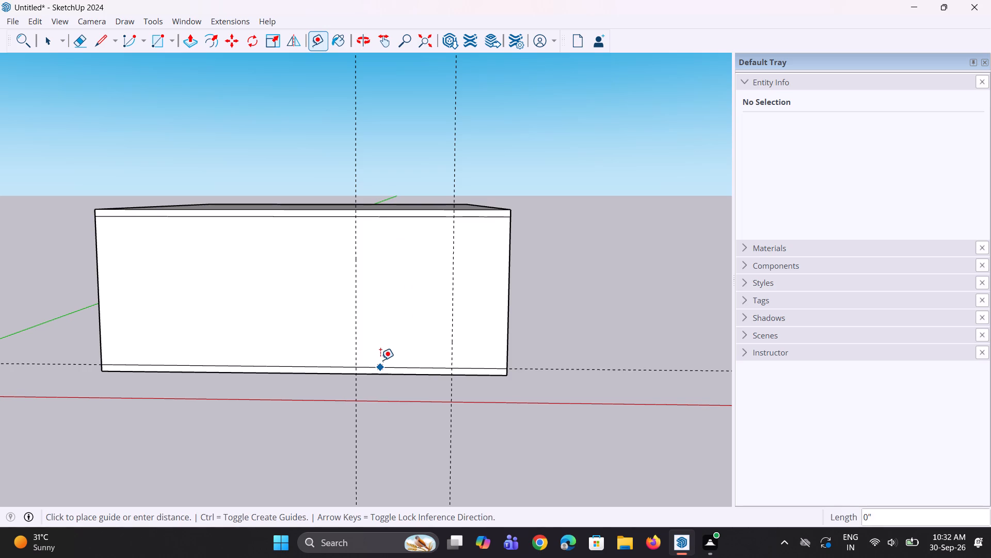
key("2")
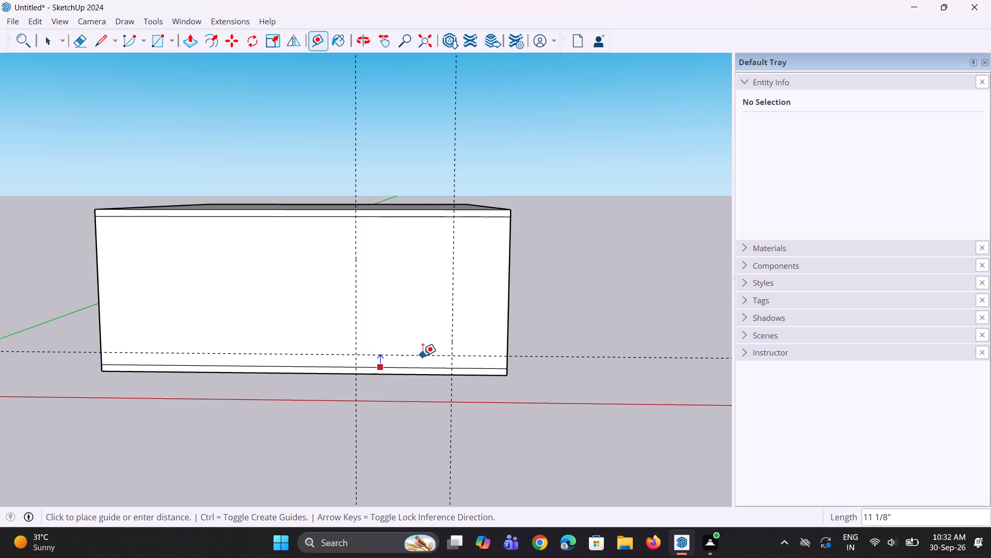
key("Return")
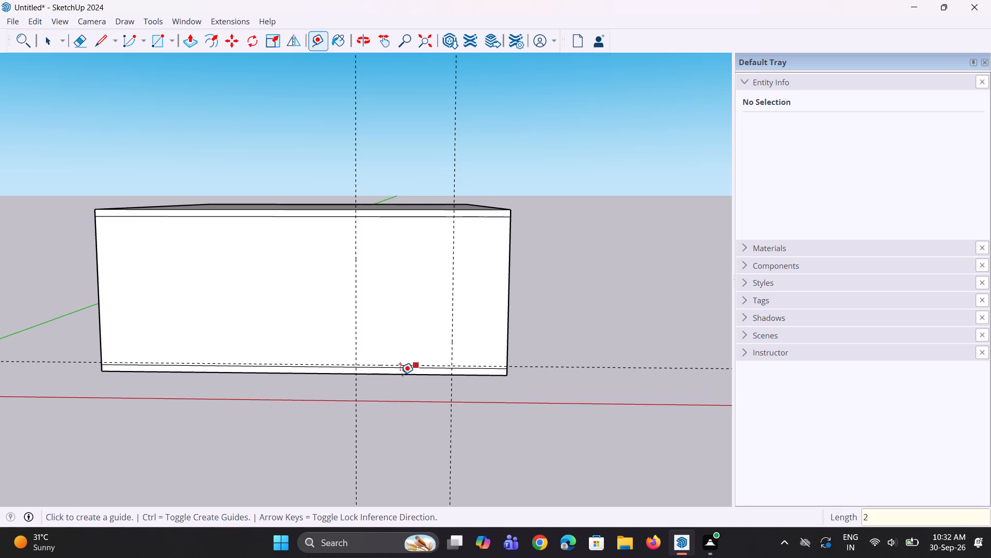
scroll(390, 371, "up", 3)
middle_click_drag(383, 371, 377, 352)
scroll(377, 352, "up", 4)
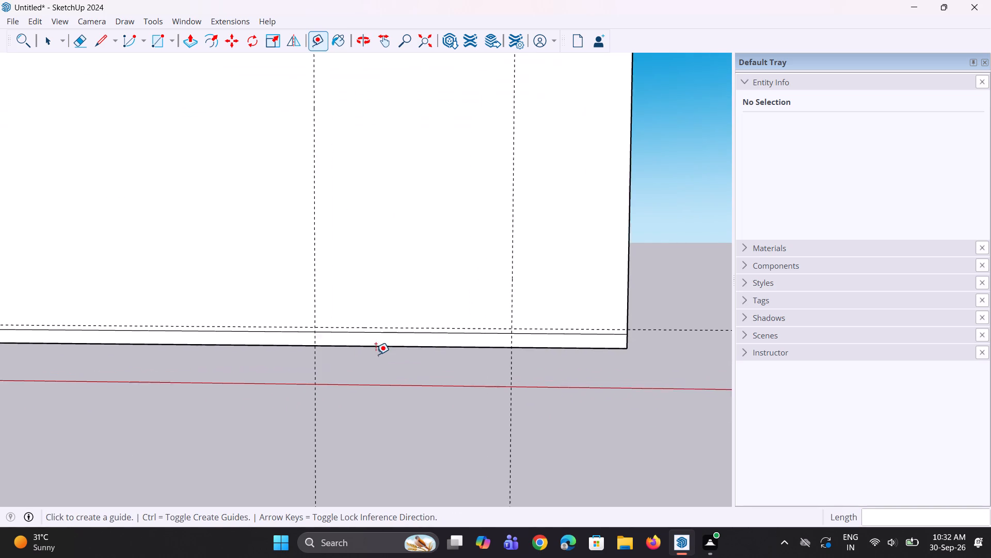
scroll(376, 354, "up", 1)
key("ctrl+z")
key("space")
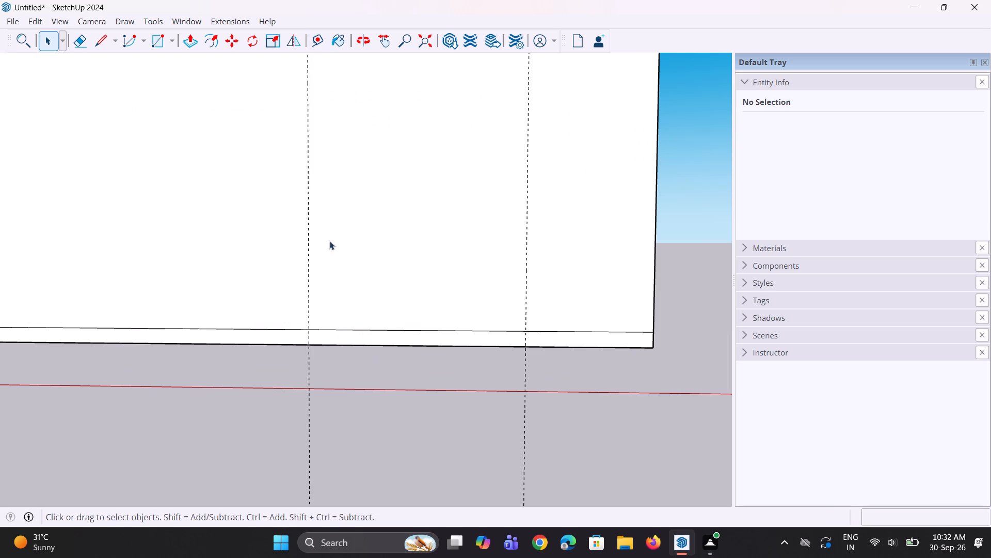
Place a horizontal guide 2' above the base slab's top edge on the front wall with Tape Measure.
left_click(319, 42)
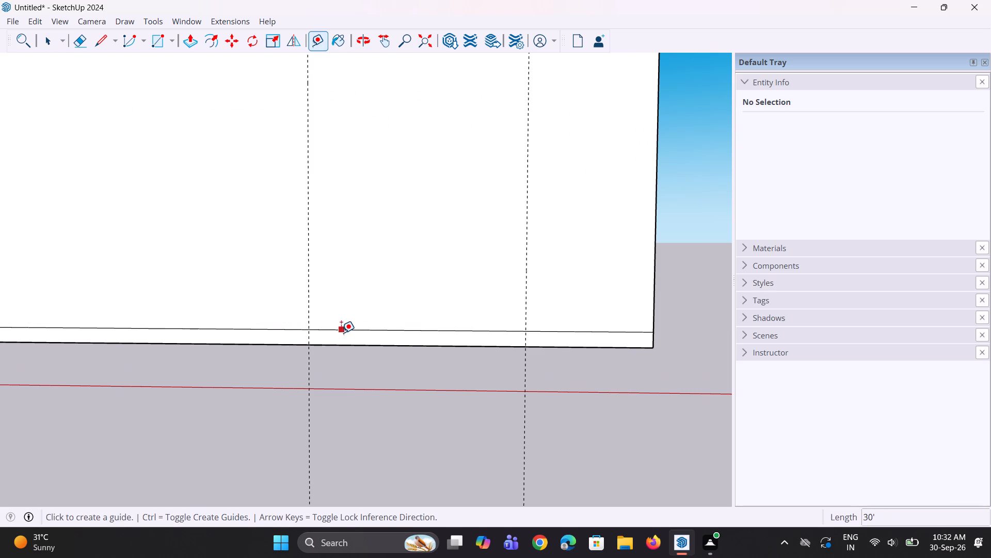
left_click(341, 333)
type("2'")
key("Return")
Place a second horizontal guide 7' above the lower horizontal guide on the front wall.
scroll(391, 385, "down", 5)
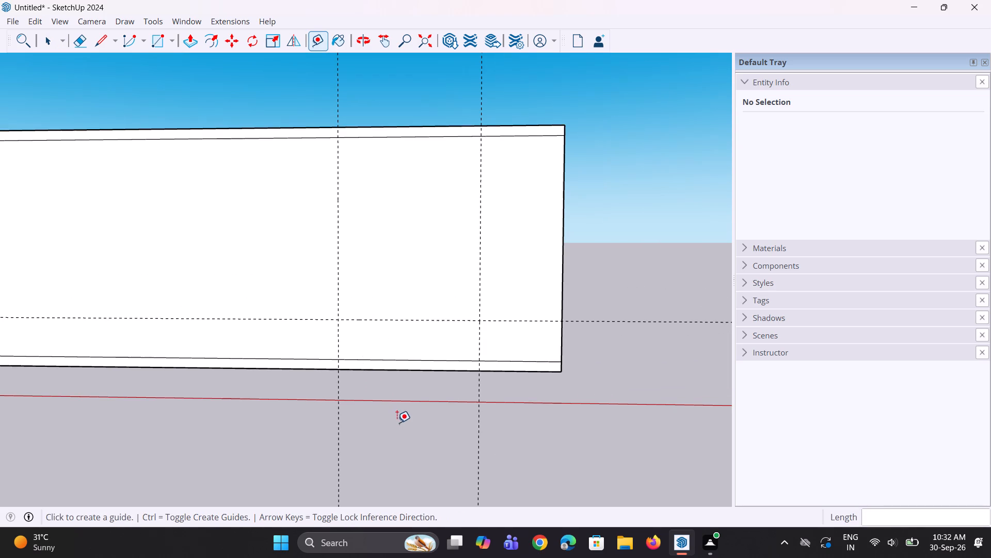
left_click(389, 322)
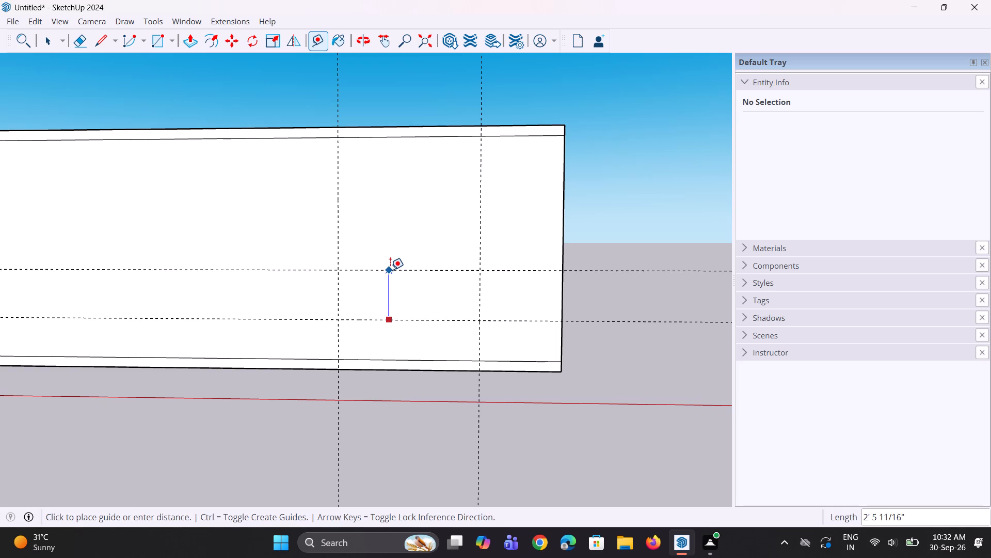
type("7'")
key("Return")
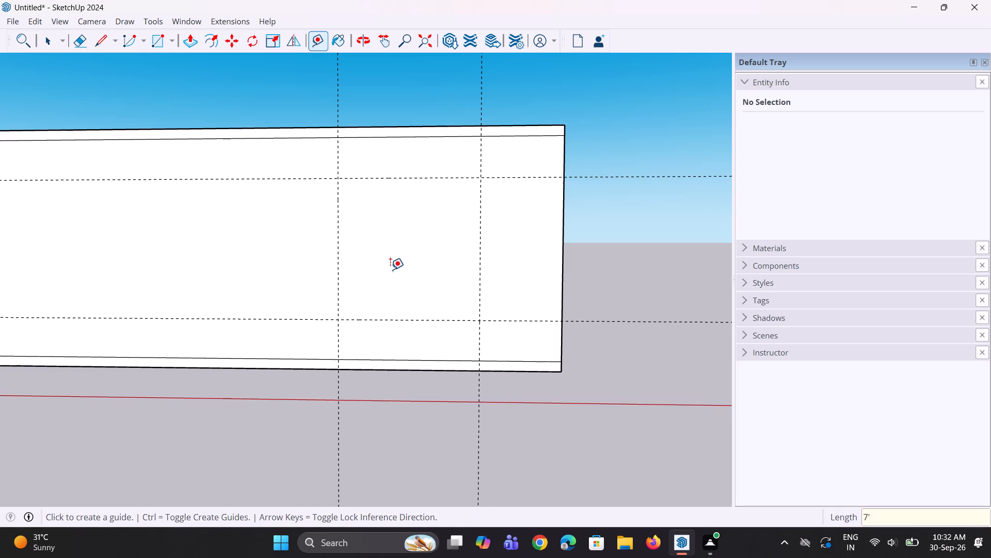
Draw a 7' by 7' rectangle on the front wall between the intersections of the vertical and horizontal guides.
scroll(391, 271, "down", 4)
middle_click_drag(429, 333, 429, 361)
scroll(438, 319, "down", 3)
middle_click_drag(422, 321, 433, 323)
scroll(379, 323, "up", 3)
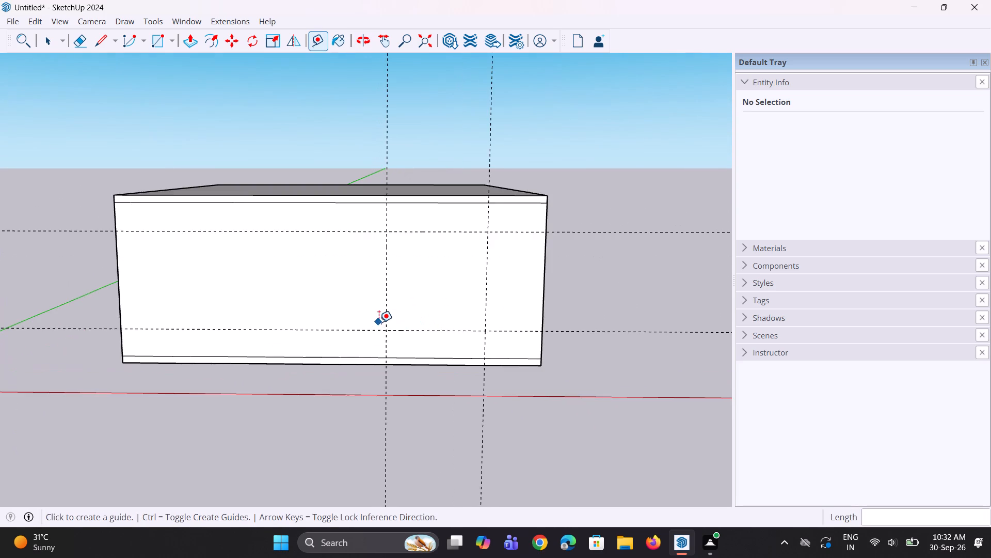
scroll(386, 322, "down", 2)
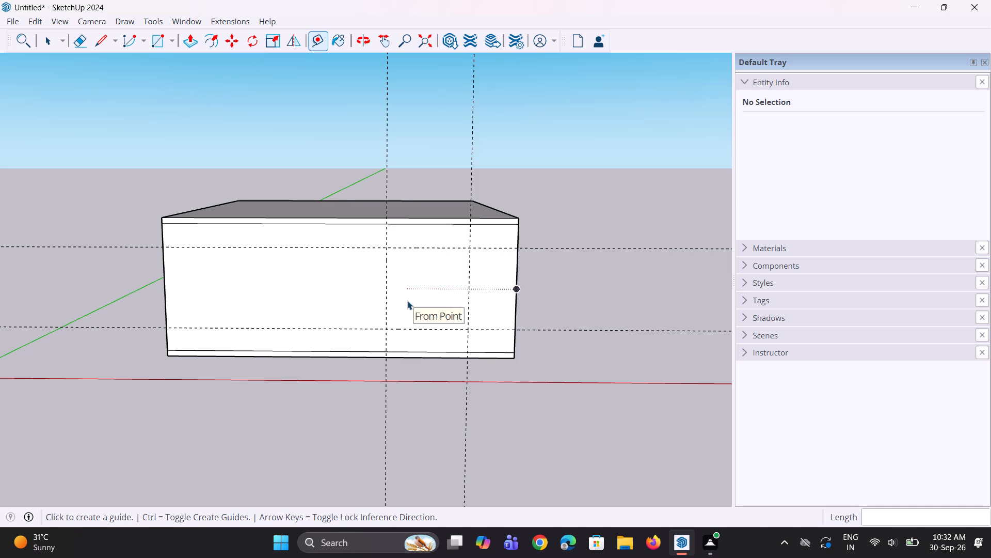
key("space")
type("r")
left_click(387, 247)
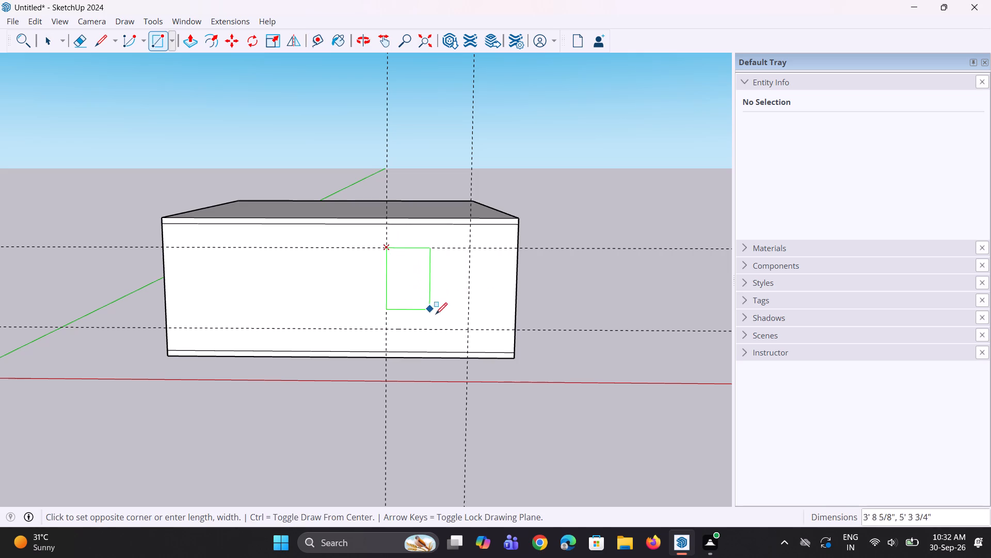
left_click(467, 330)
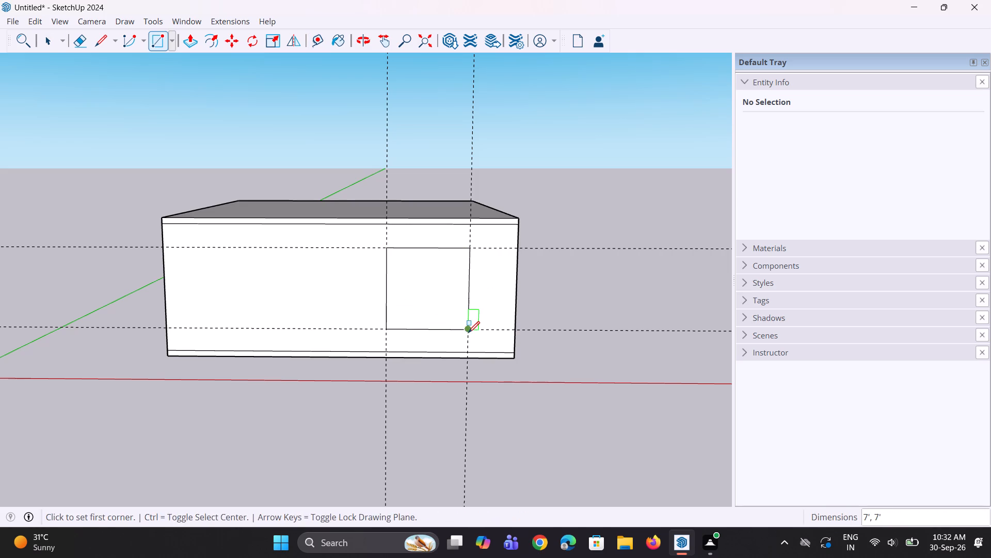
key("space")
key("space")
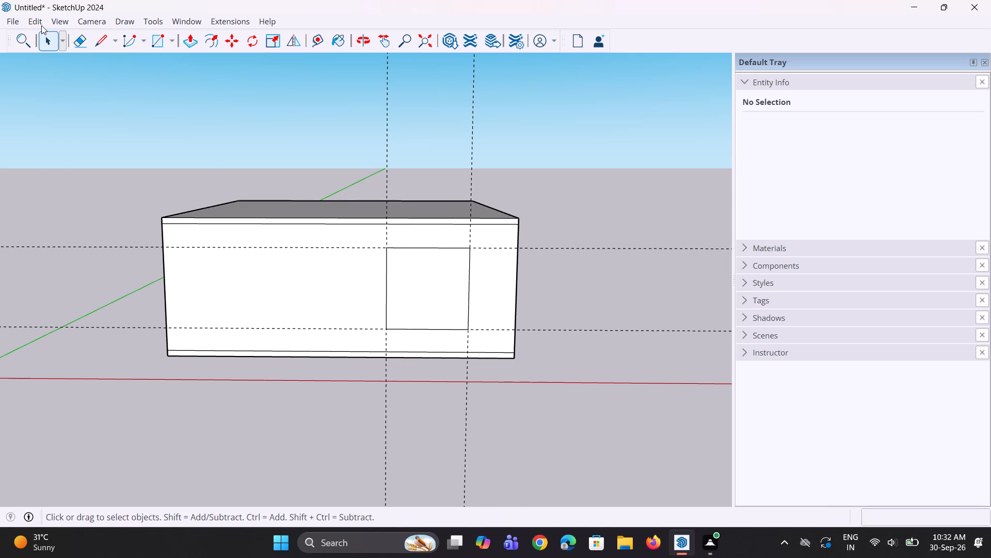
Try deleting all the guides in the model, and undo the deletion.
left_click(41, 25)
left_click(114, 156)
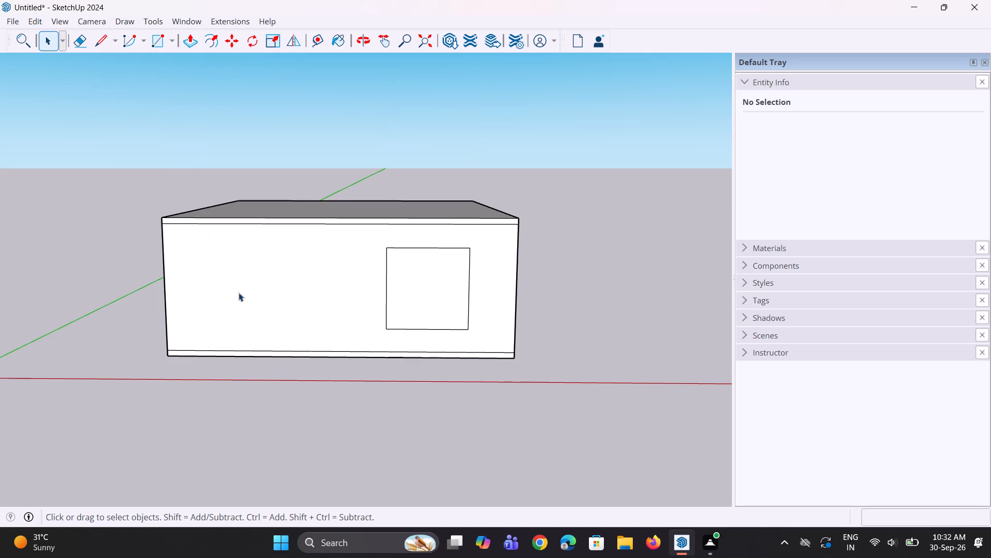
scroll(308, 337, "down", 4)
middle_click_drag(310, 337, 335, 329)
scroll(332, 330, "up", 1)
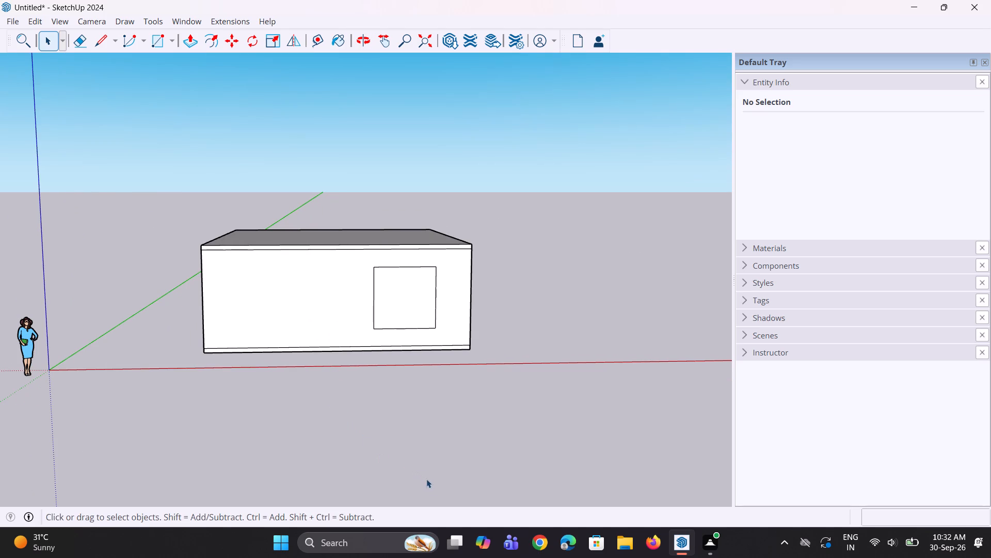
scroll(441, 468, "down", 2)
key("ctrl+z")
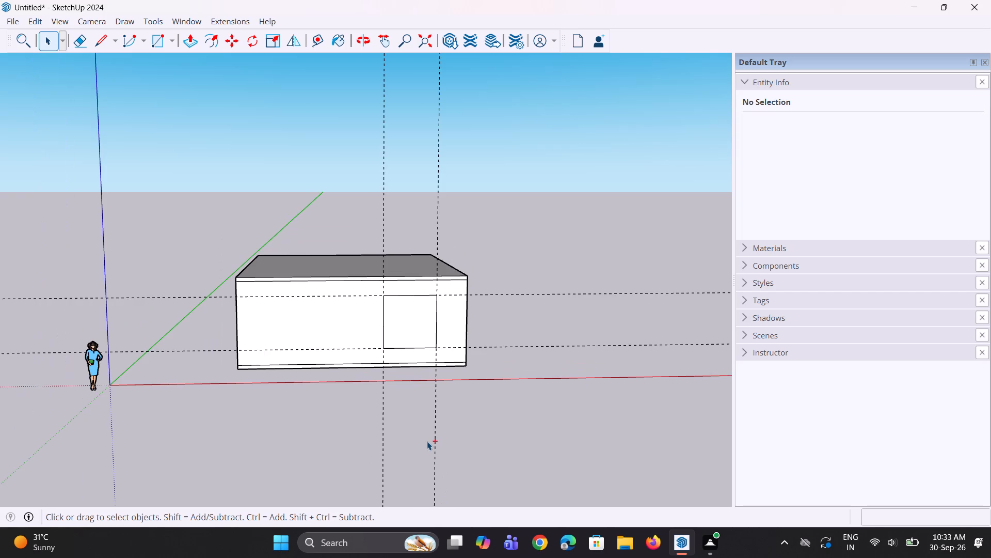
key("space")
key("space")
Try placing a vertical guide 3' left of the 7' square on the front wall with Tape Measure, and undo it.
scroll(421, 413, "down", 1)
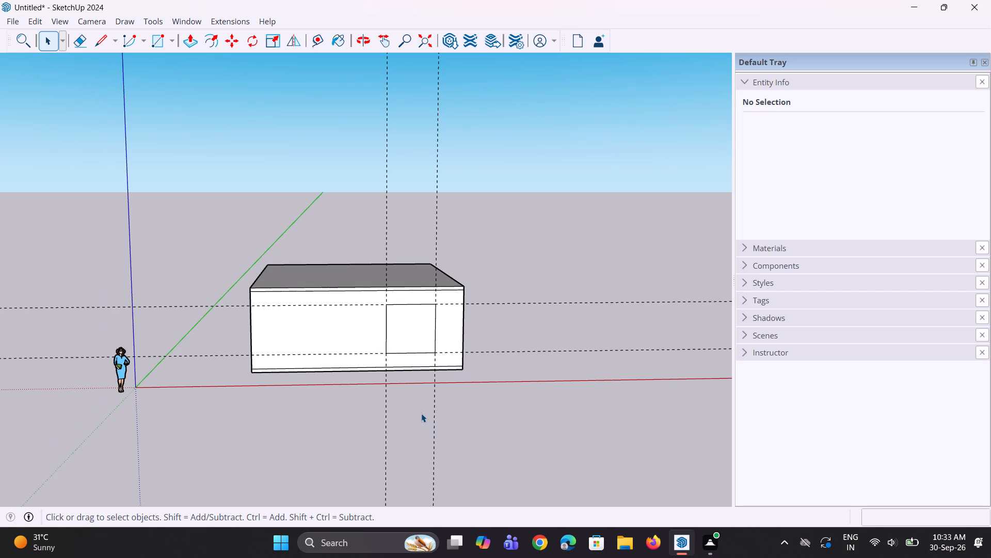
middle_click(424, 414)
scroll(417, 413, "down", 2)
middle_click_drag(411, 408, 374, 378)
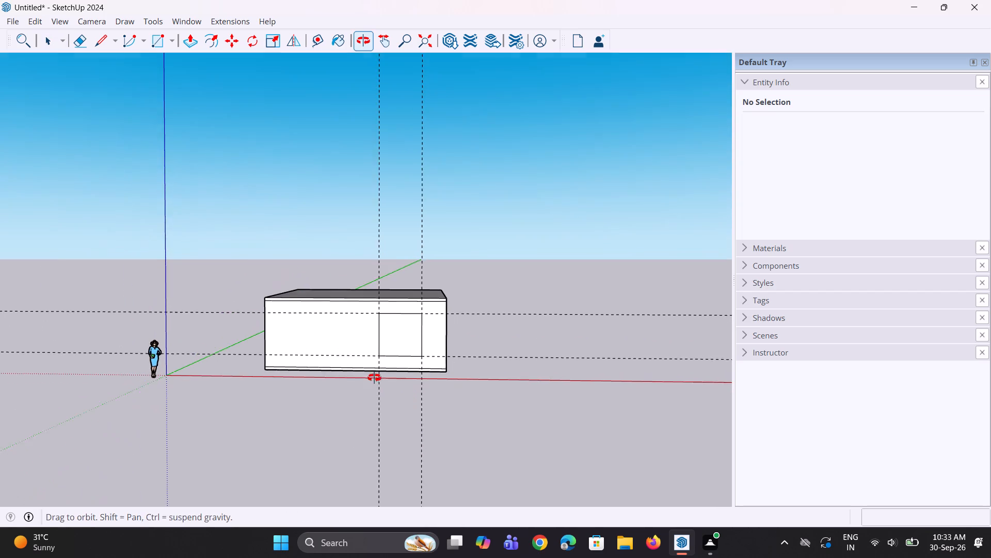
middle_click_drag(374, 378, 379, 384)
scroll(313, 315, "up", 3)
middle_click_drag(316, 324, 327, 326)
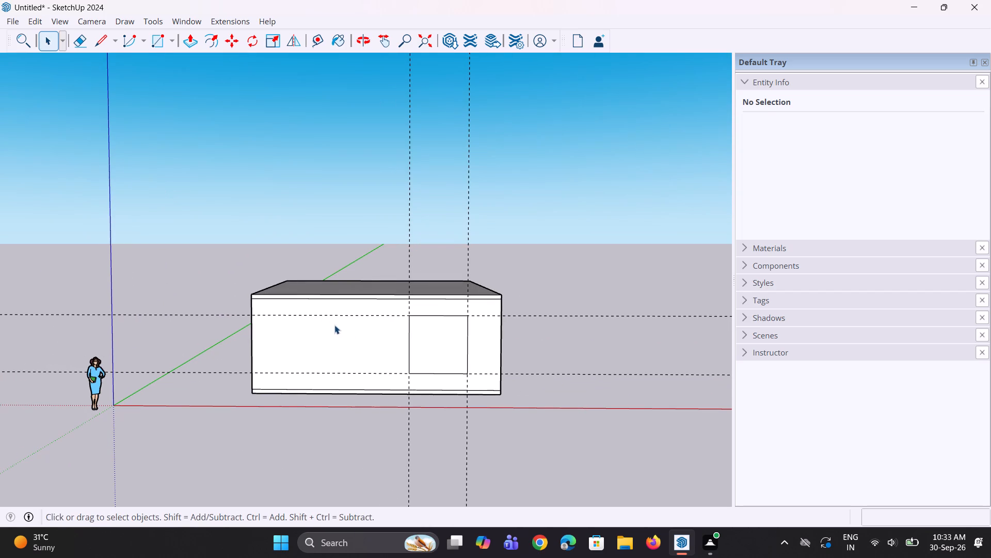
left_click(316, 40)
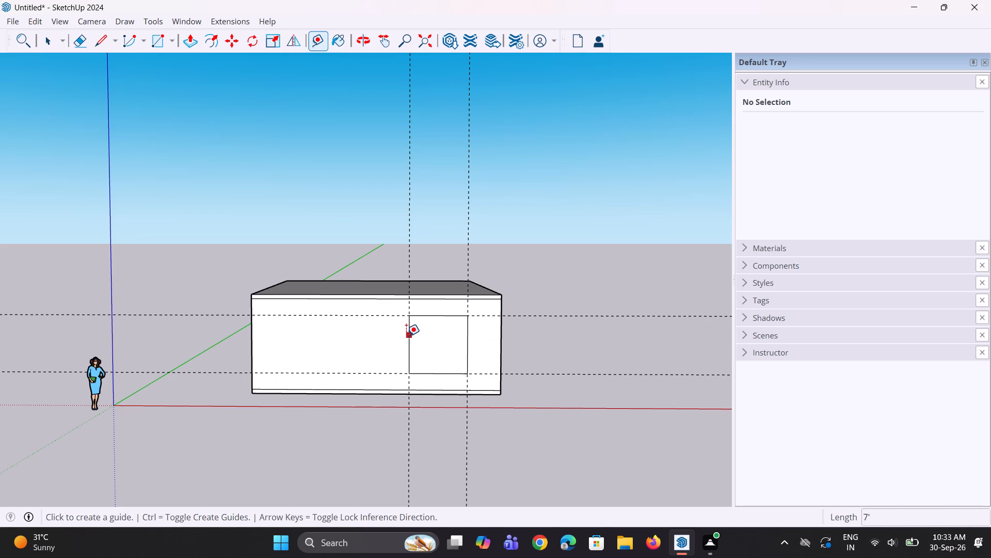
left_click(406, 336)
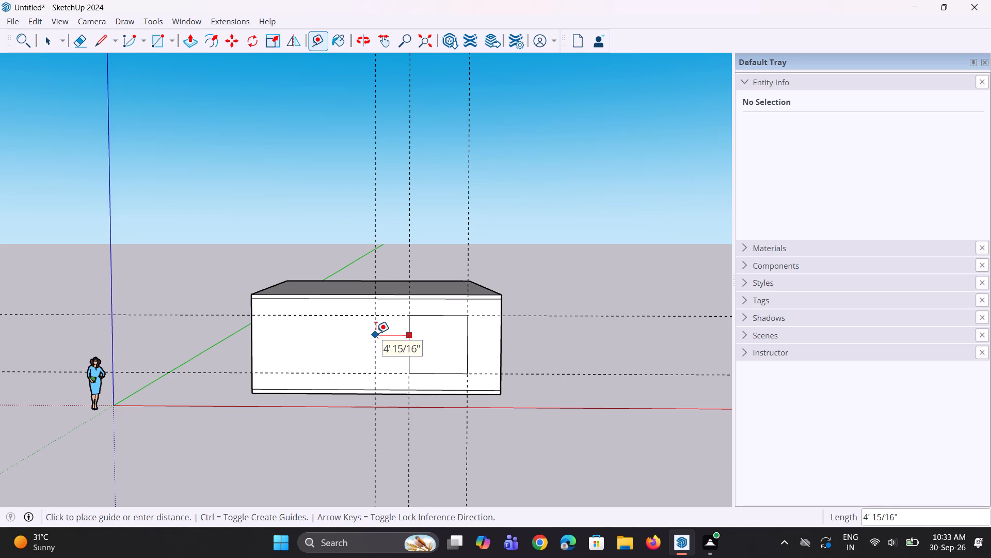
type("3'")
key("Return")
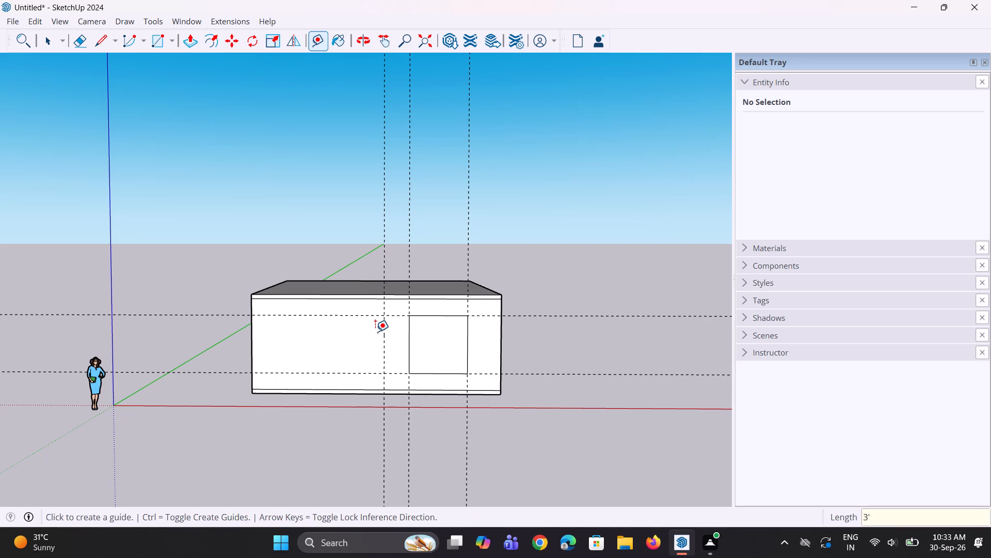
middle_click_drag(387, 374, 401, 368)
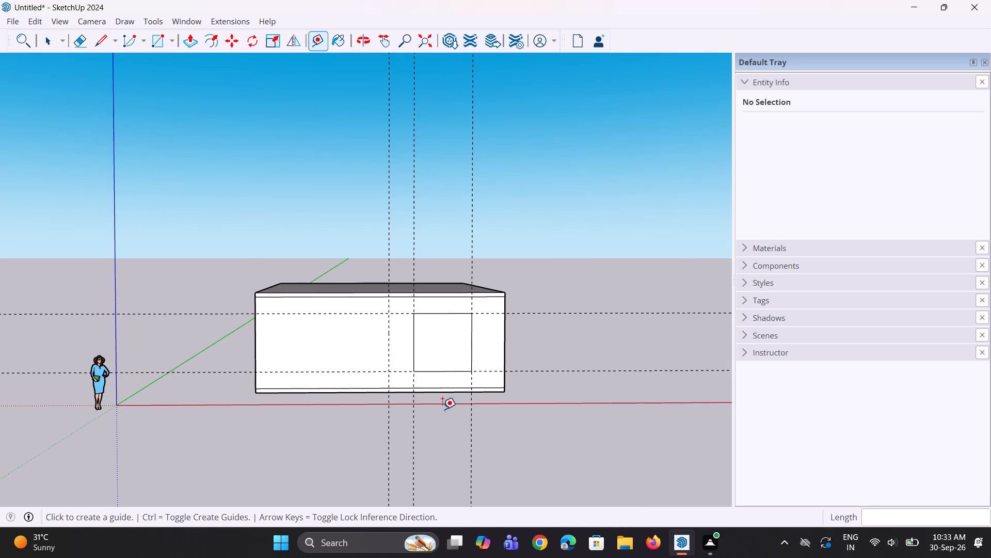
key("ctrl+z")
Place a vertical guide on the front wall 4' to the left of the 7' square's left edge.
left_click(410, 334)
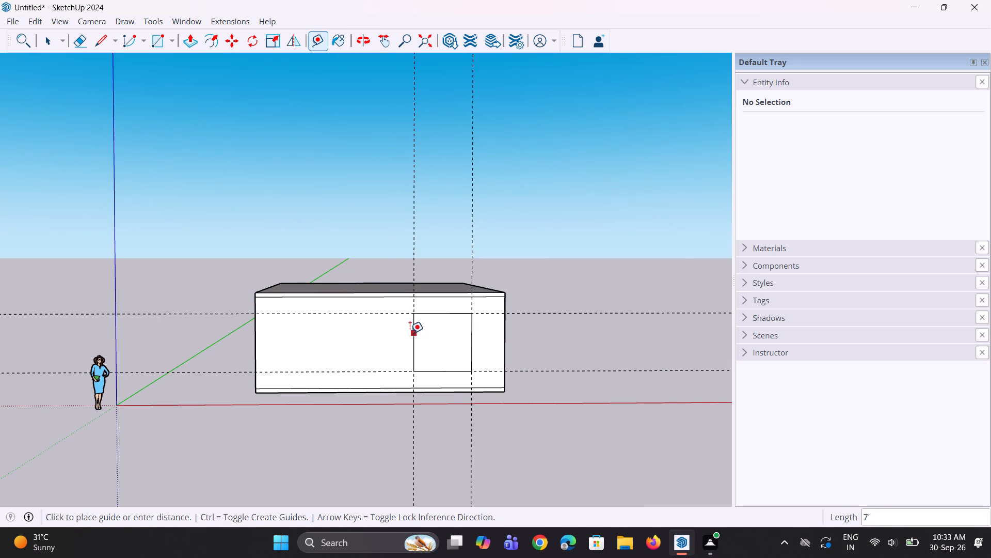
type("4'")
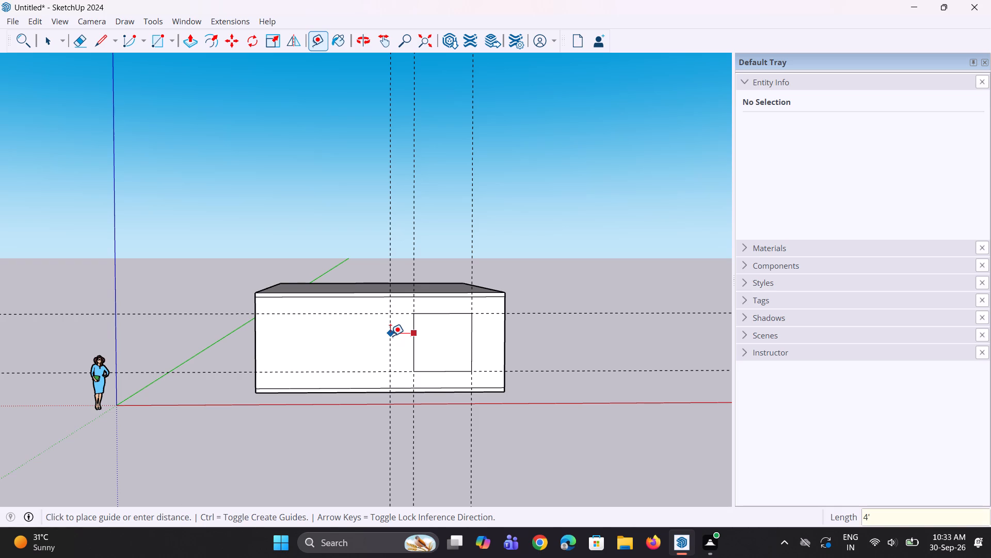
key("Return")
Push/Pull the base slab's front face outward 4' beyond the front wall.
middle_click_drag(359, 386, 358, 403)
scroll(337, 402, "up", 7)
scroll(319, 390, "down", 3)
middle_click(321, 389)
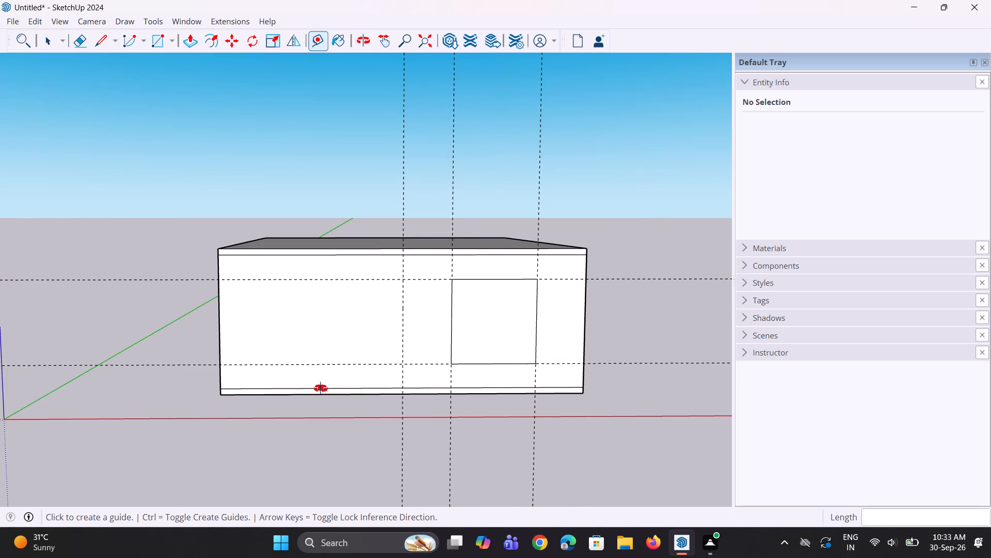
scroll(323, 386, "down", 2)
middle_click_drag(316, 387, 315, 386)
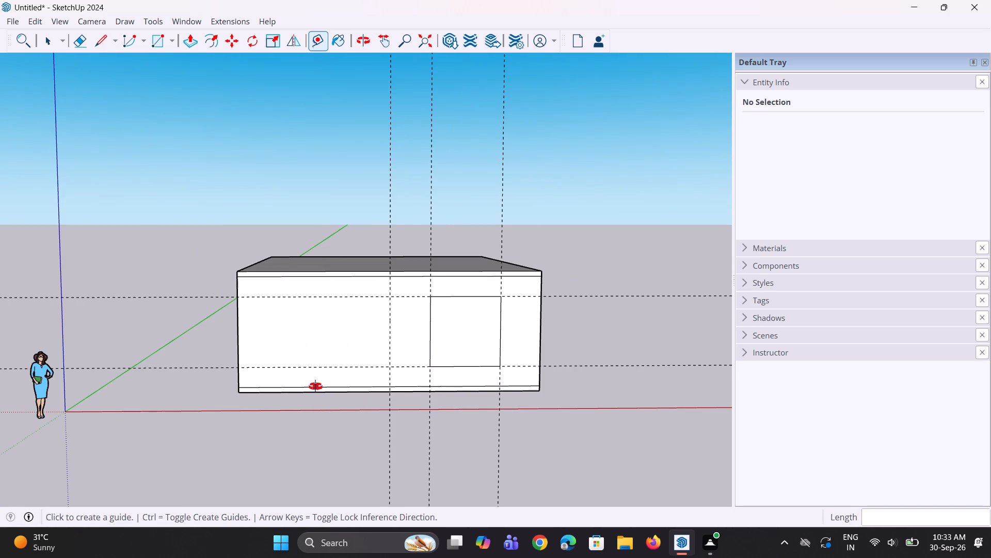
middle_click_drag(315, 386, 307, 381)
scroll(307, 381, "down", 3)
middle_click_drag(312, 394, 308, 414)
scroll(437, 363, "up", 1)
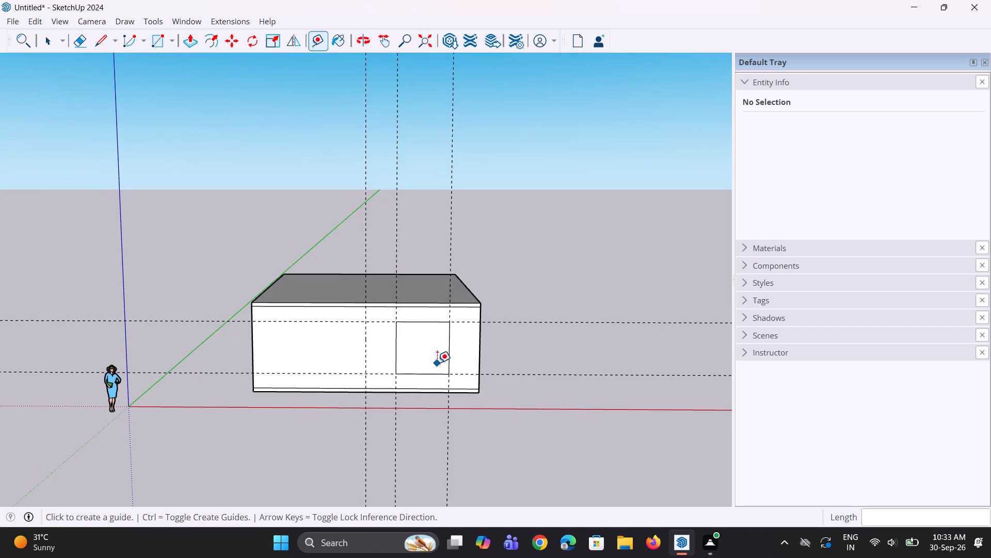
scroll(437, 363, "up", 2)
key("p")
middle_click_drag(457, 410, 451, 426)
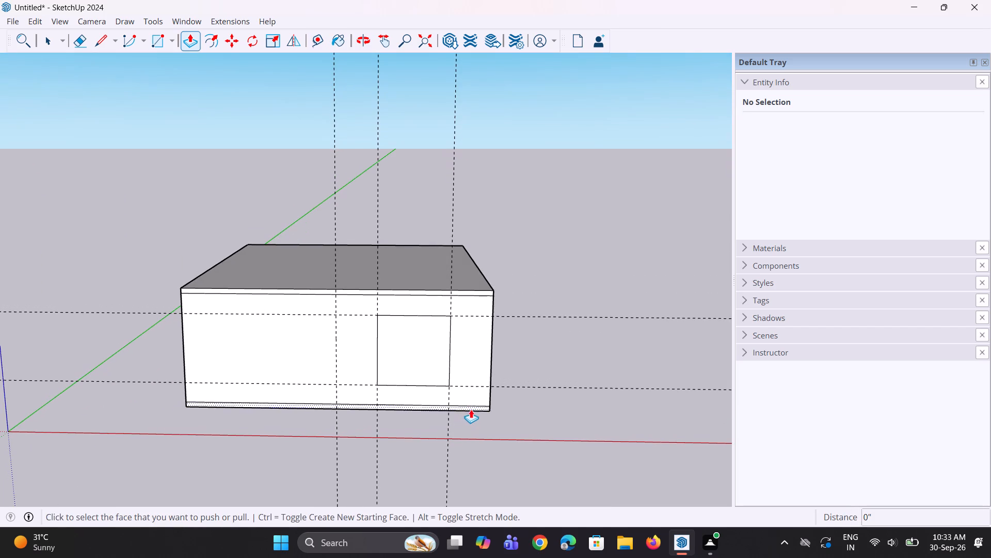
left_click(472, 408)
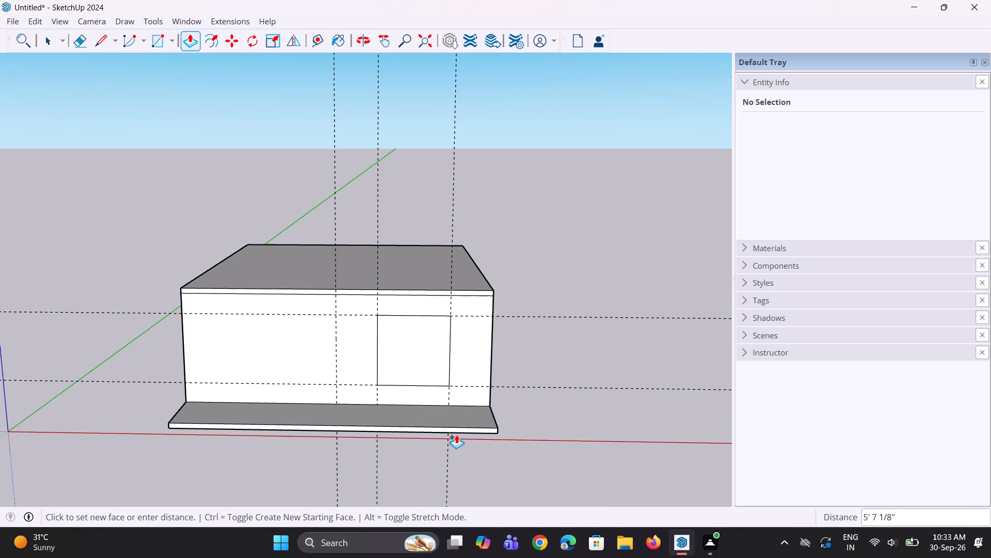
middle_click_drag(459, 429, 328, 417)
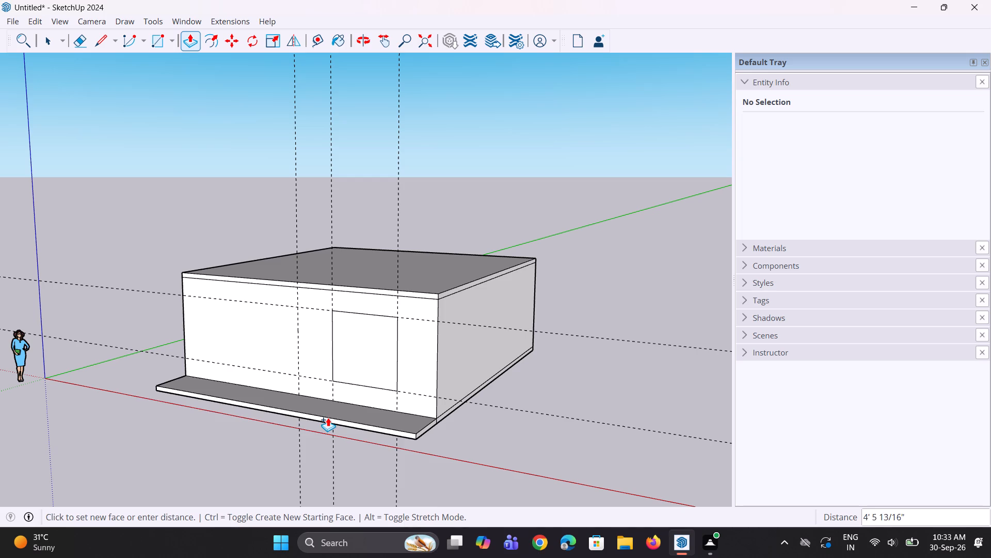
scroll(340, 409, "down", 2)
middle_click_drag(342, 409, 350, 410)
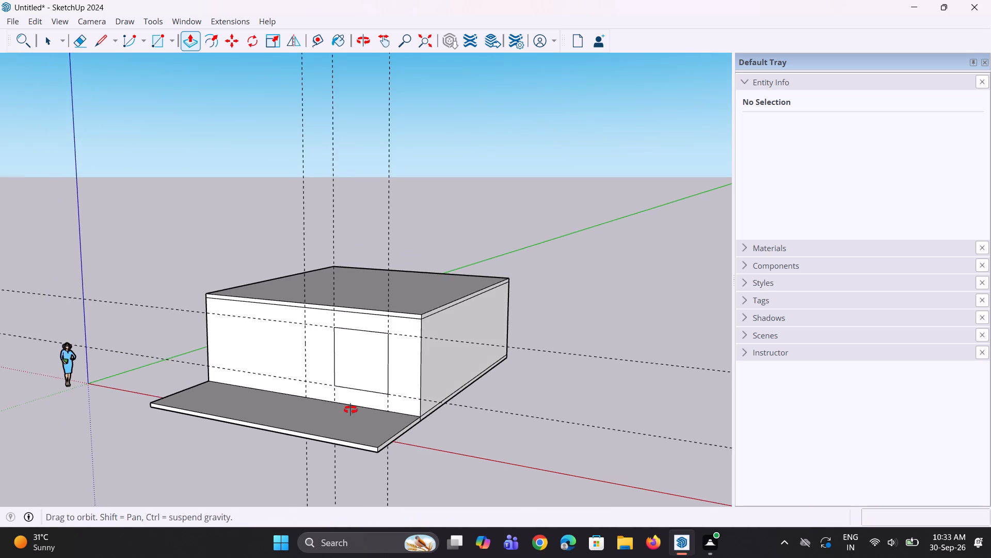
middle_click_drag(350, 410, 402, 412)
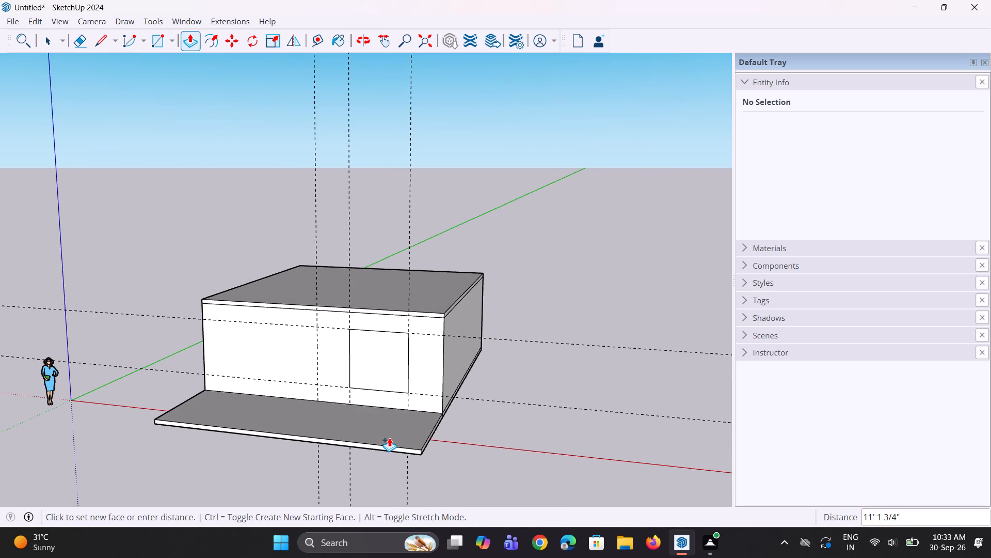
type("4'")
key("Return")
Push/Pull the base slab's right side face outward 3' beyond the side wall.
middle_click_drag(355, 445, 401, 436)
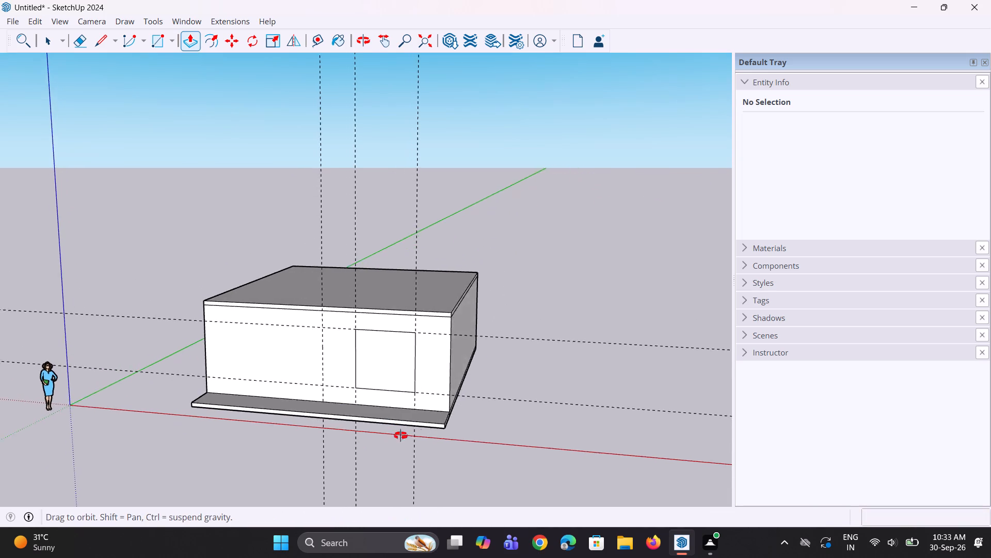
middle_click_drag(401, 436, 414, 427)
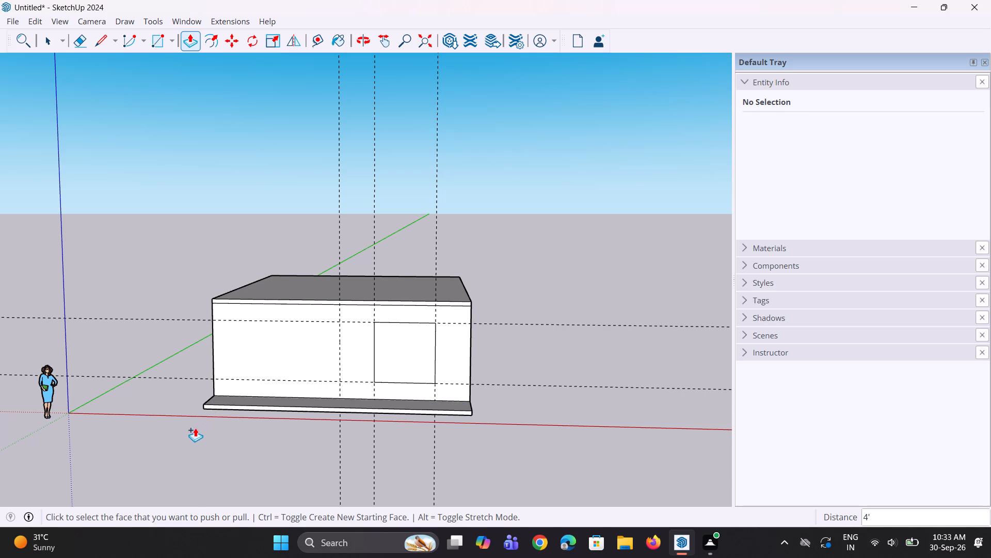
middle_click_drag(368, 416, 176, 418)
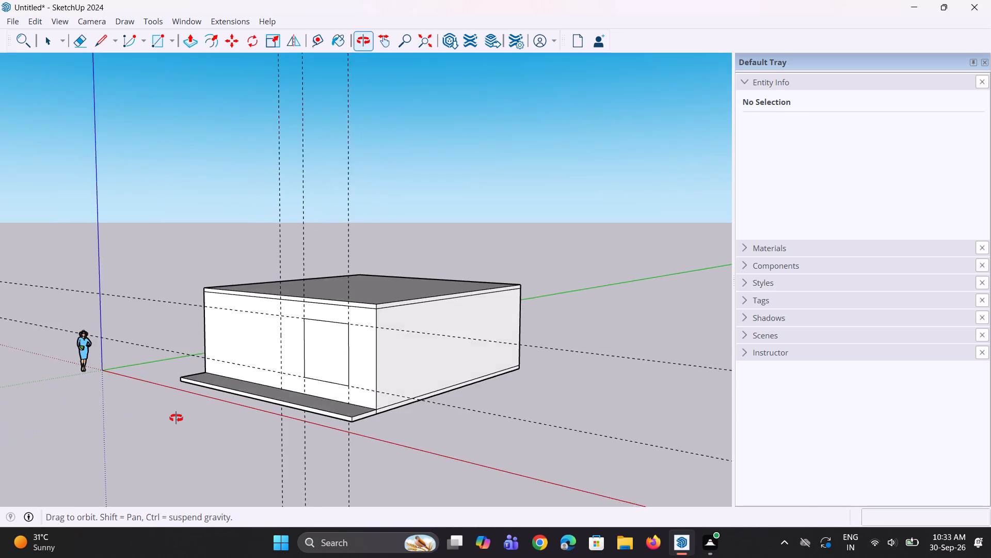
middle_click_drag(176, 418, 173, 419)
scroll(335, 416, "up", 2)
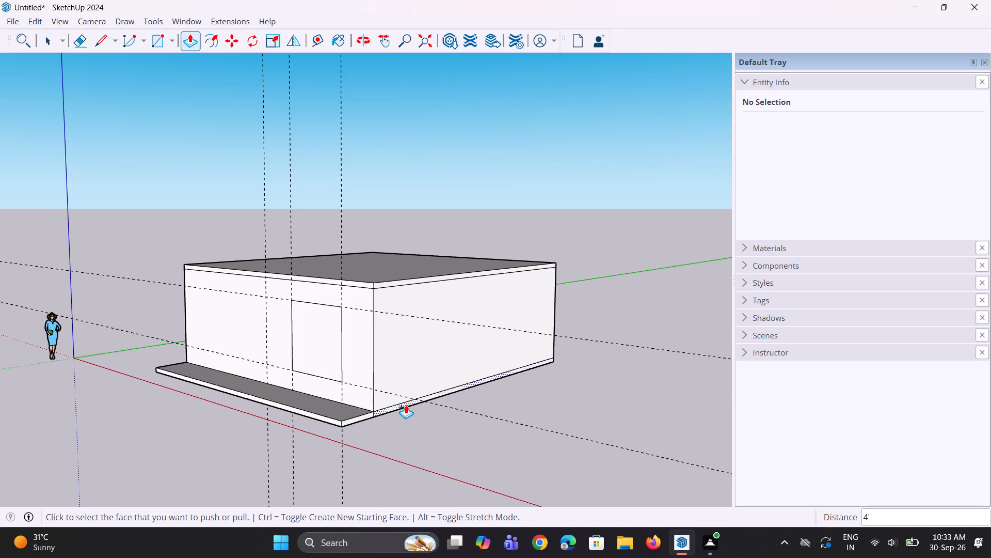
left_click(406, 405)
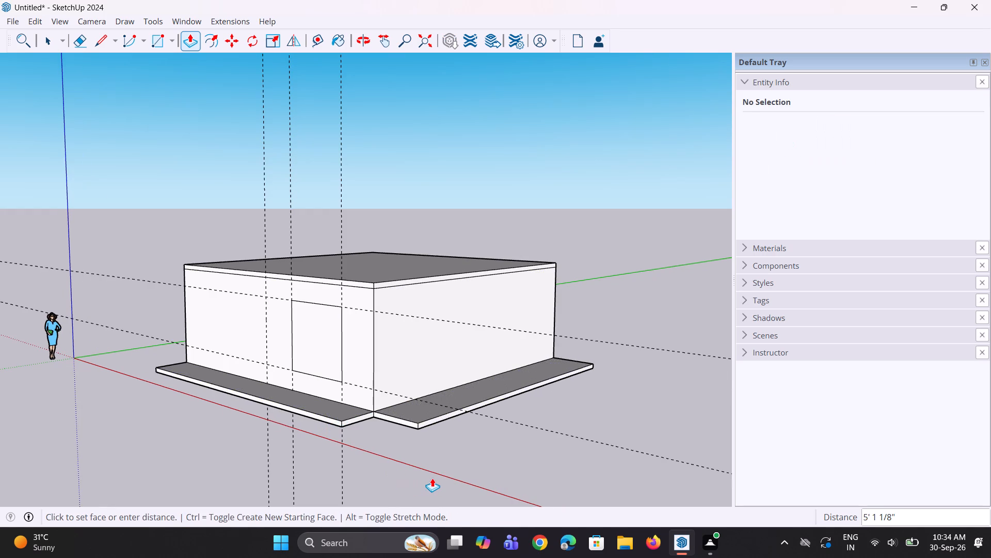
key("3")
key("apostrophe")
key("Return")
Push/Pull the front end of the side slab extension 4' forward, flush with the front slab extension.
middle_click_drag(370, 443, 382, 447)
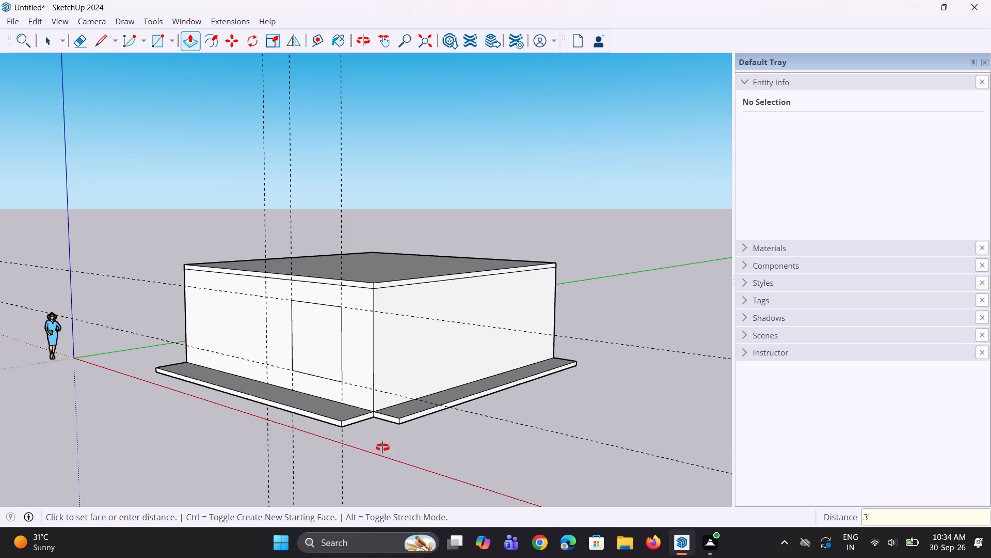
middle_click_drag(382, 447, 603, 510)
middle_click_drag(540, 401, 420, 387)
scroll(456, 457, "up", 2)
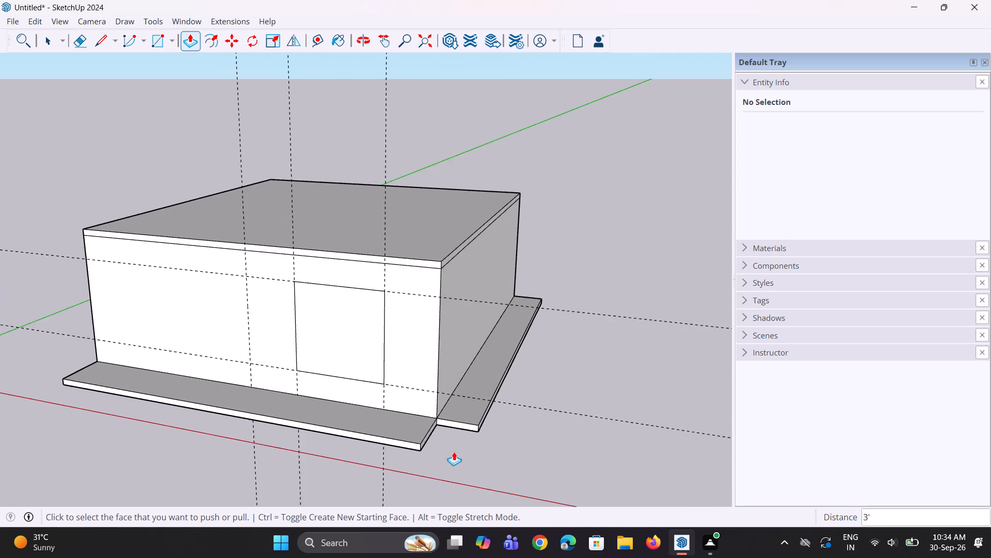
scroll(454, 452, "up", 2)
left_click(462, 424)
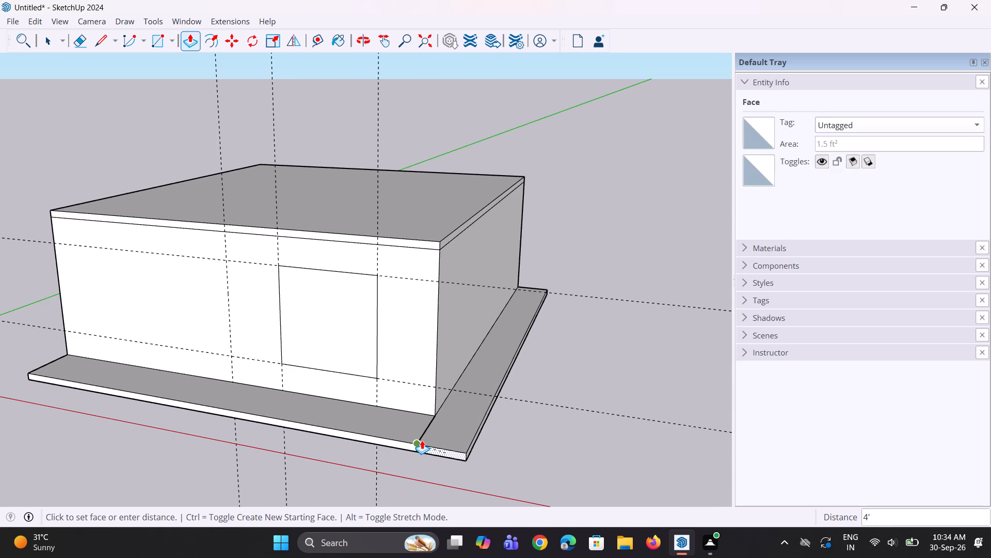
left_click(419, 440)
Erase the short vertical seam edge between the two slab extensions on the slab's front face.
middle_click_drag(361, 421, 469, 424)
scroll(469, 424, "down", 10)
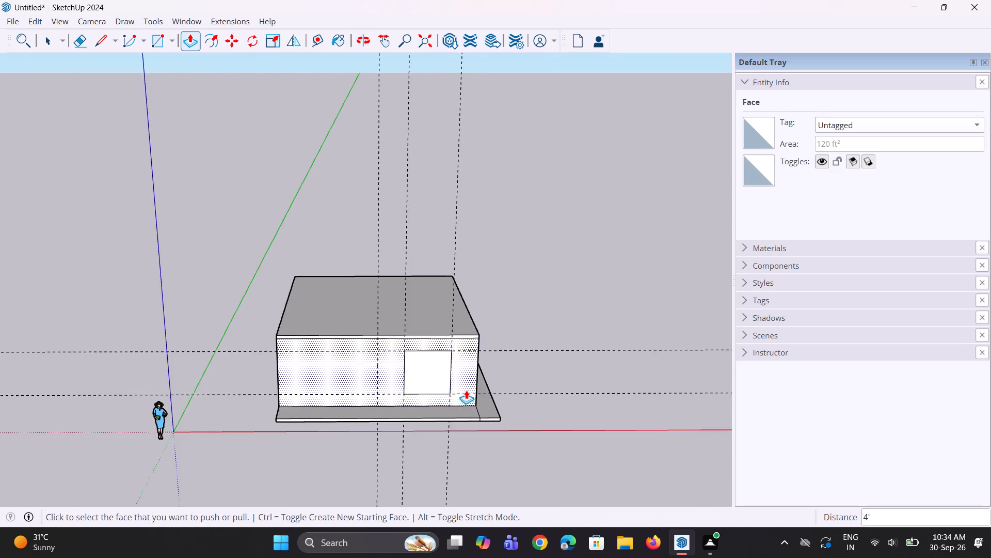
middle_click(466, 390)
middle_click_drag(445, 428, 427, 431)
scroll(424, 422, "up", 2)
scroll(482, 424, "up", 5)
key("space")
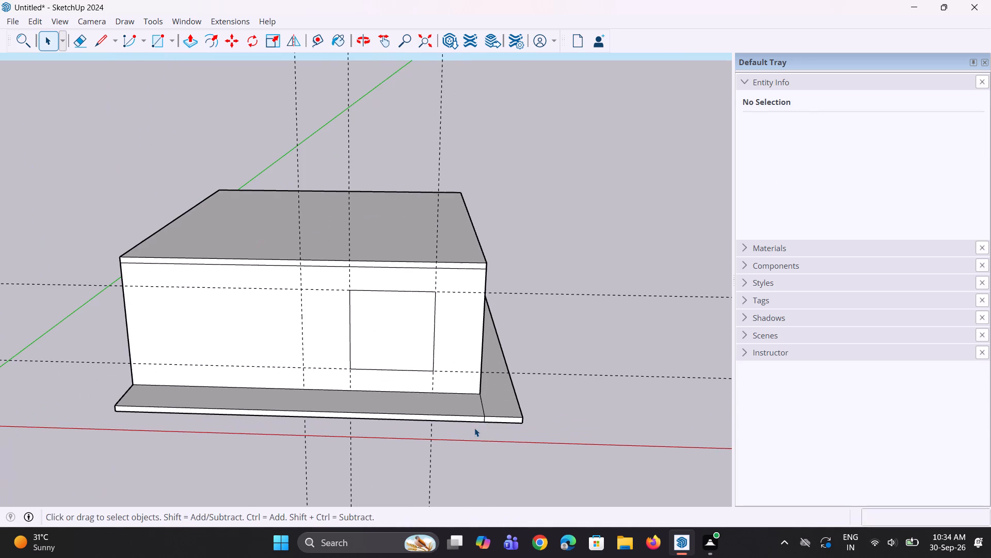
key("r")
scroll(481, 426, "up", 3)
key("e")
scroll(482, 424, "up", 2)
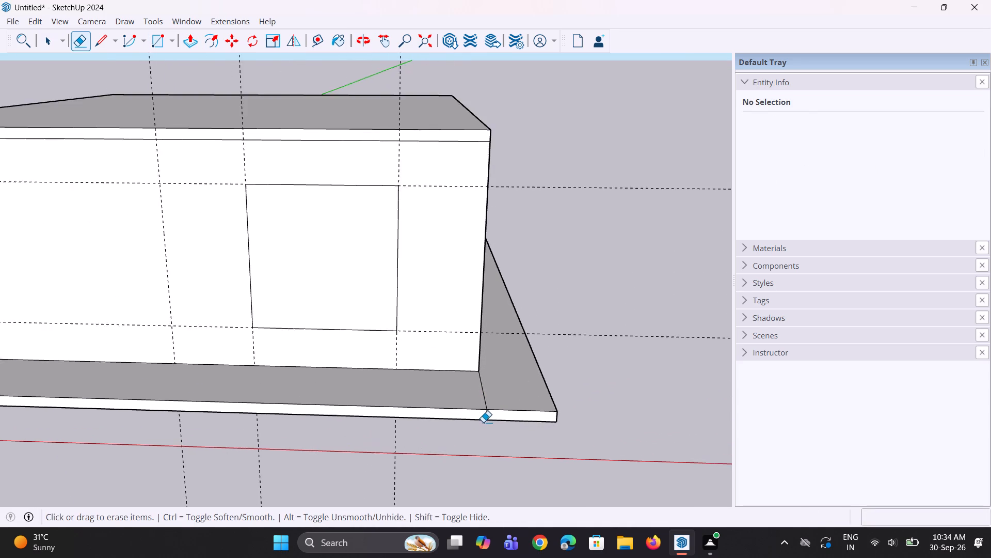
scroll(483, 422, "up", 4)
left_click(489, 413)
Examine the extended base slab and the front wall from several angles.
scroll(456, 438, "down", 8)
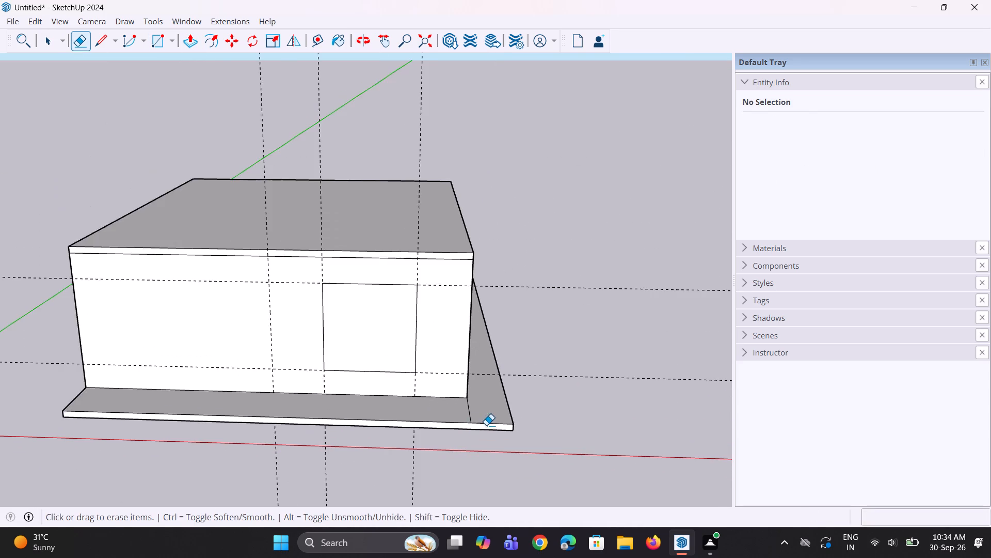
scroll(486, 425, "down", 2)
middle_click(486, 425)
scroll(476, 402, "up", 2)
middle_click_drag(469, 409, 441, 422)
scroll(437, 424, "down", 2)
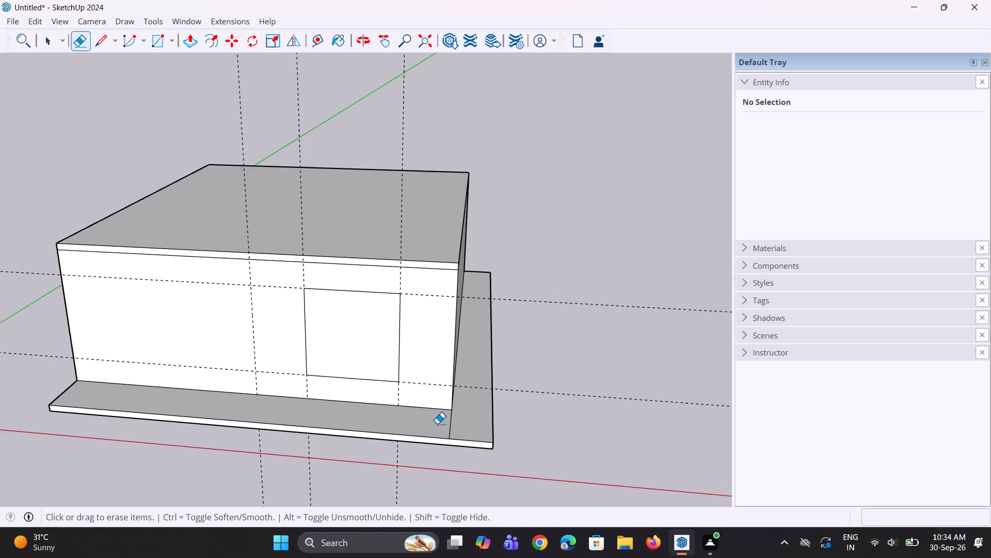
scroll(437, 424, "down", 1)
middle_click_drag(437, 423, 449, 417)
scroll(449, 415, "down", 4)
middle_click_drag(443, 408, 425, 419)
middle_click_drag(417, 430, 442, 405)
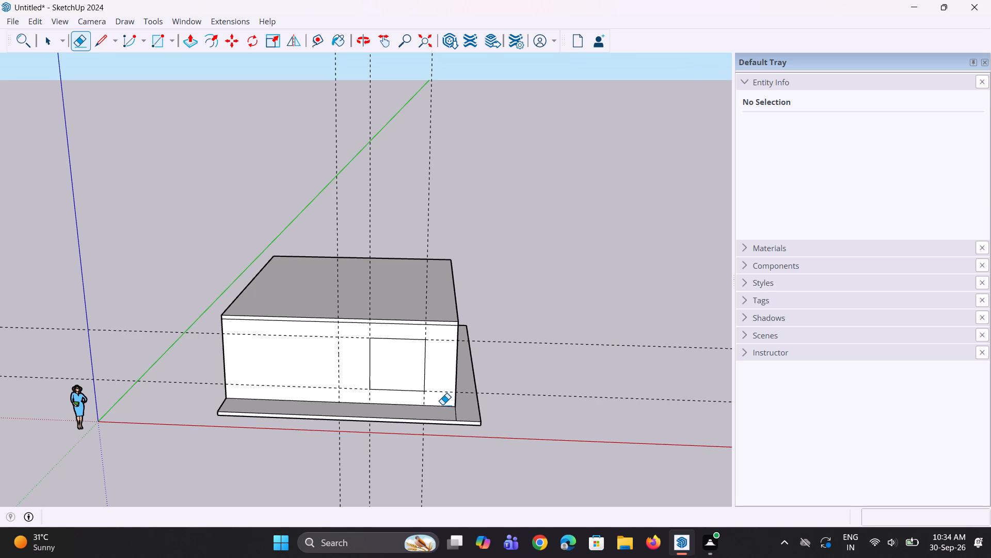
middle_click_drag(299, 401, 295, 401)
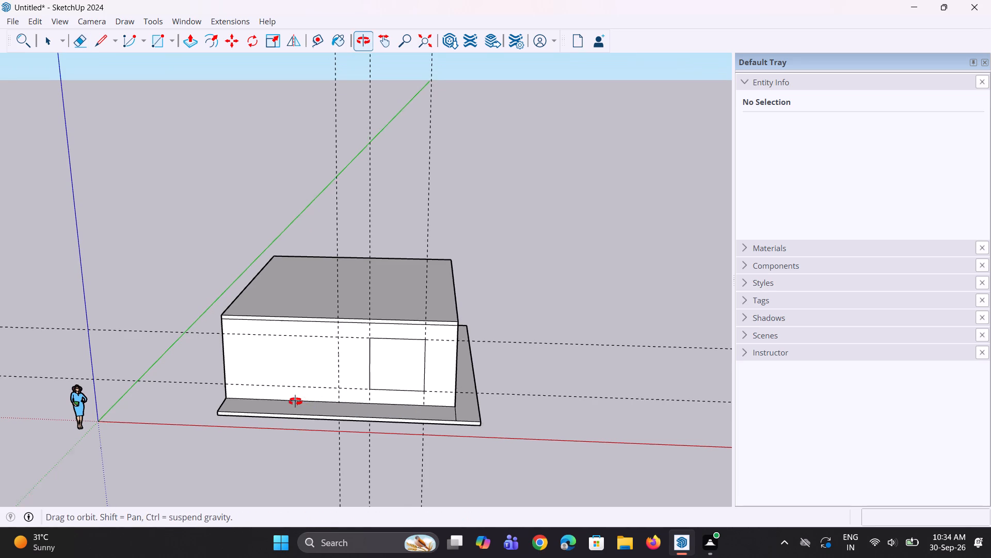
middle_click_drag(295, 401, 266, 406)
scroll(321, 380, "up", 3)
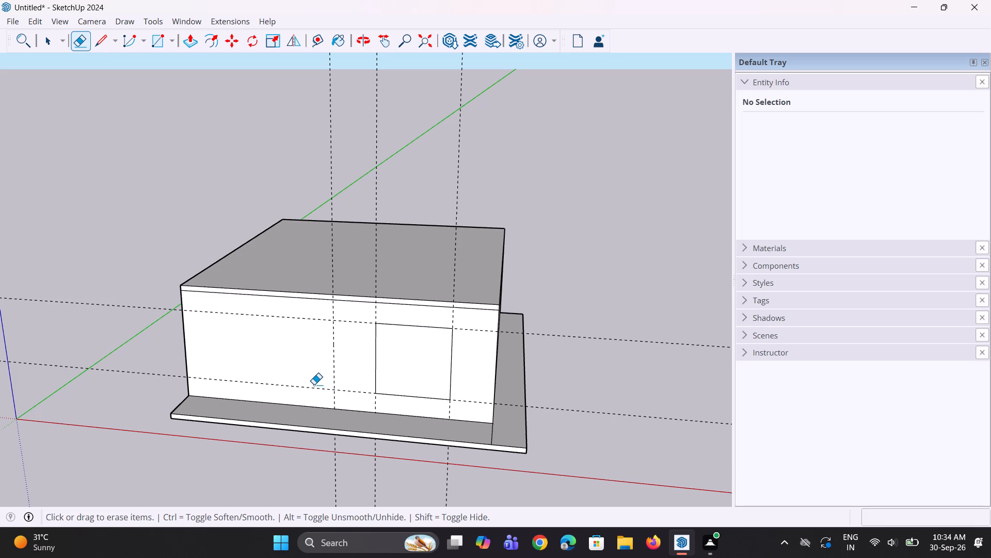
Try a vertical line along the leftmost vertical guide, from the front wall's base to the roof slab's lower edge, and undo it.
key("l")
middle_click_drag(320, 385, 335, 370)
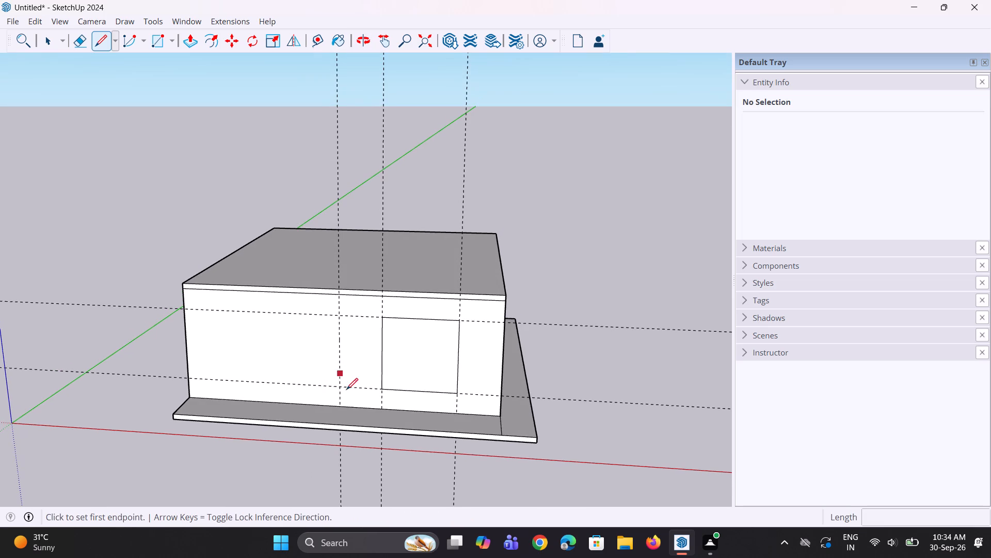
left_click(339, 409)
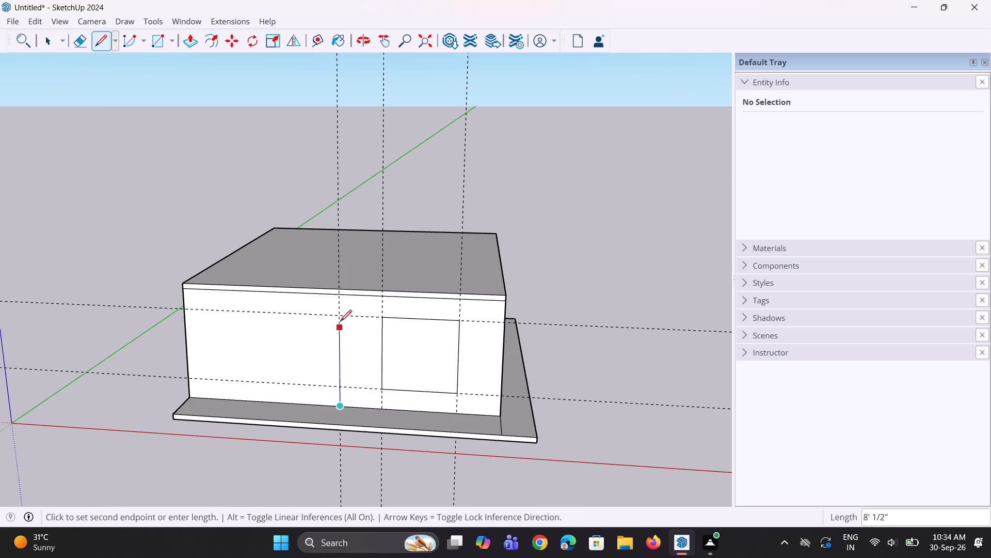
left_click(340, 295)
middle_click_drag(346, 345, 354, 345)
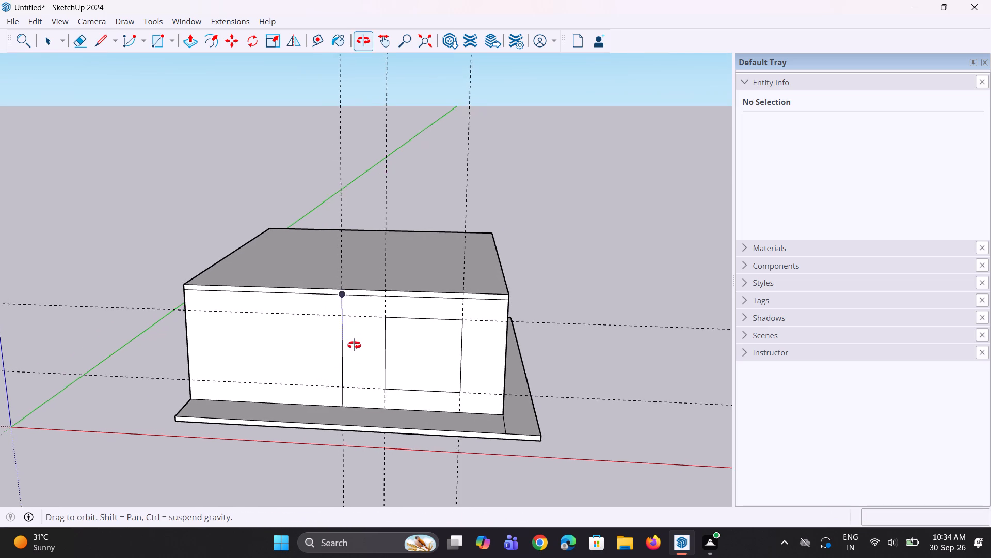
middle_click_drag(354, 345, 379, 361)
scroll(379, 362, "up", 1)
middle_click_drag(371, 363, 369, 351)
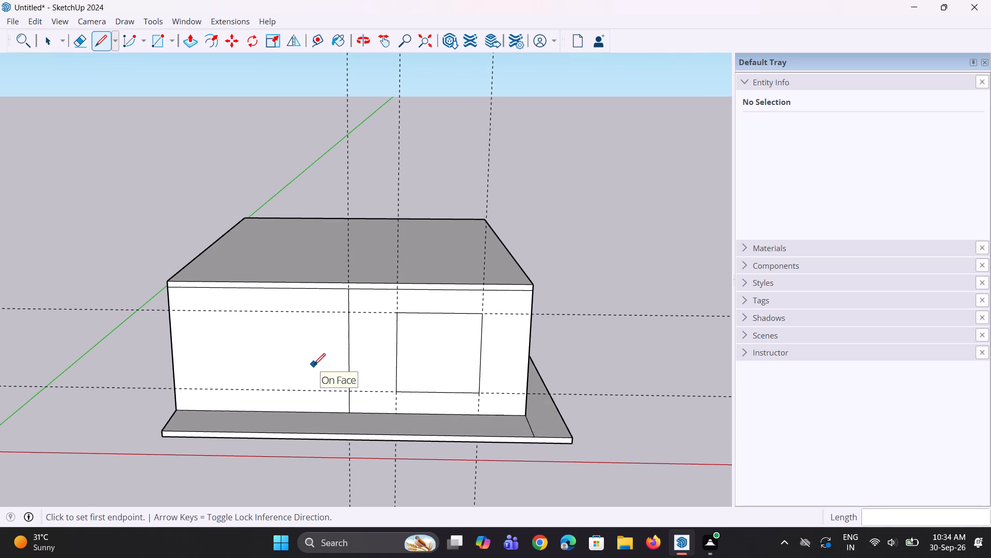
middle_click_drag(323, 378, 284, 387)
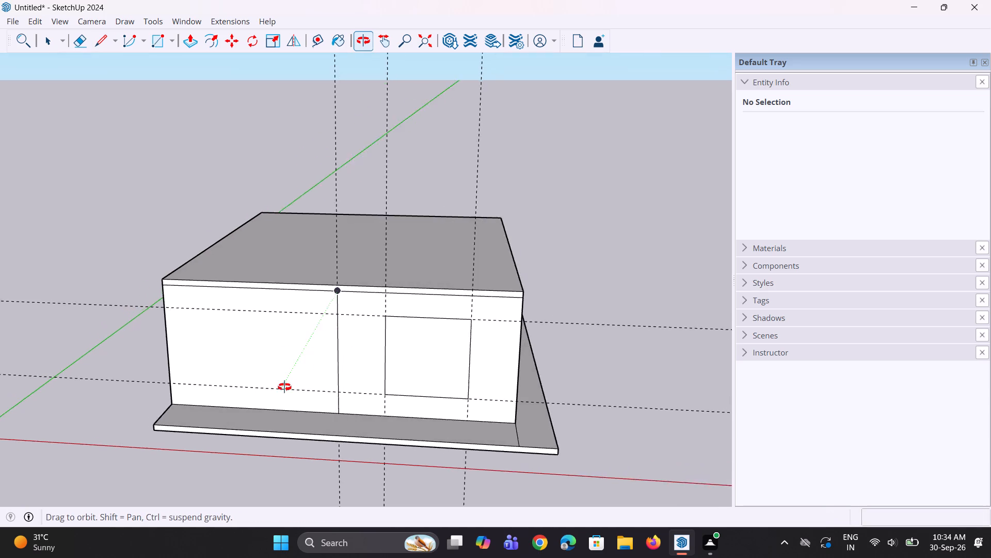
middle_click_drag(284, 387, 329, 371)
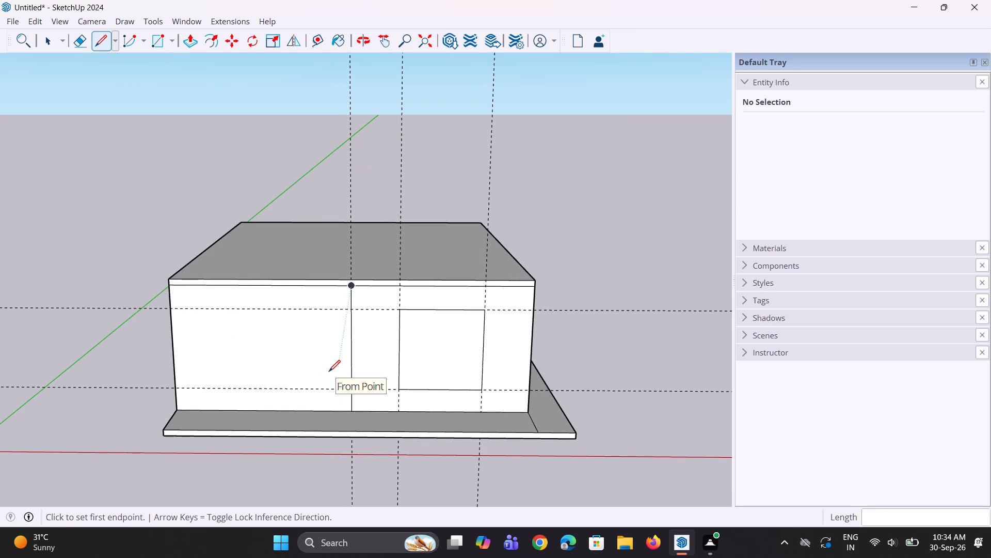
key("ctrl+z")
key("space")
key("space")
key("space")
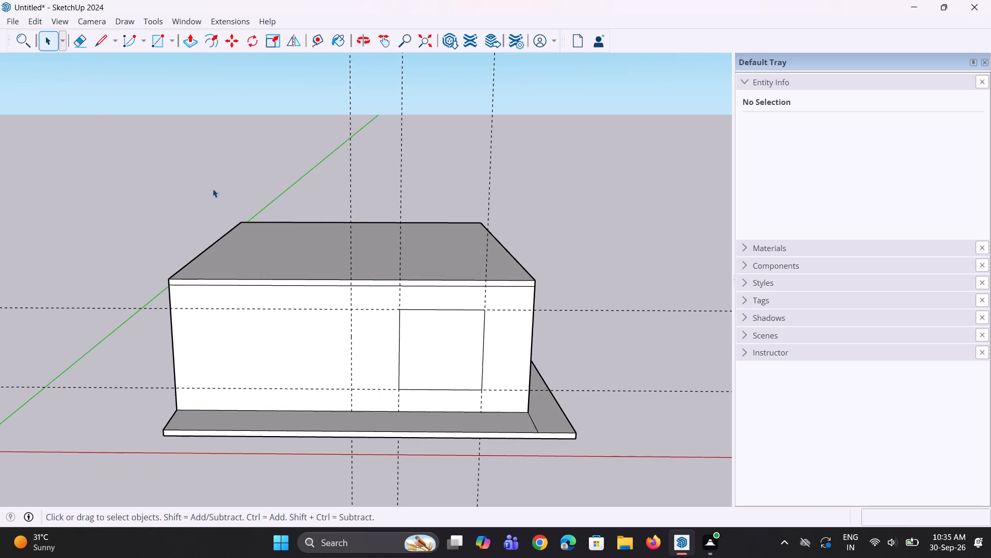
Place a vertical Tape Measure guide 2' to the left of the square opening's left edge on the front wall.
left_click(314, 47)
scroll(381, 320, "up", 3)
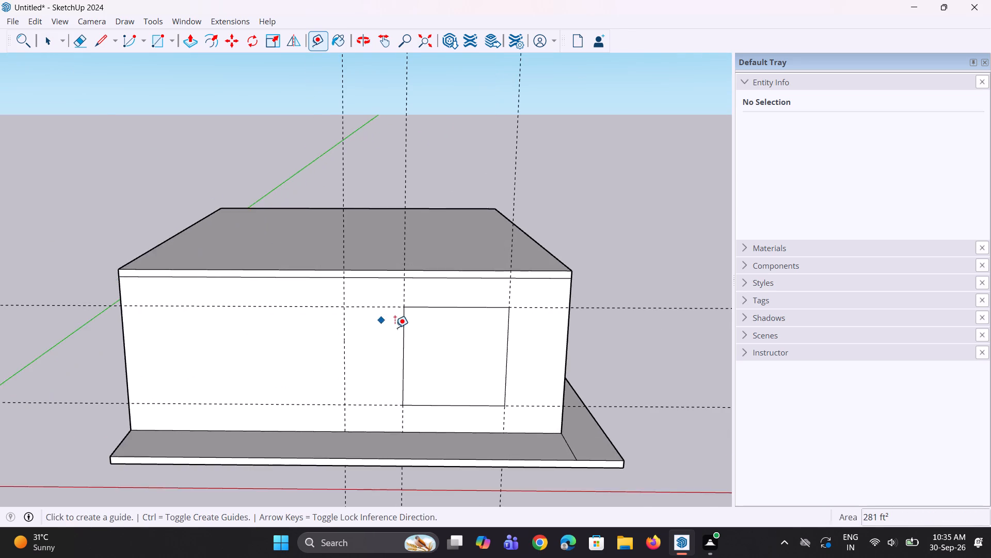
scroll(395, 328, "up", 2)
left_click(406, 331)
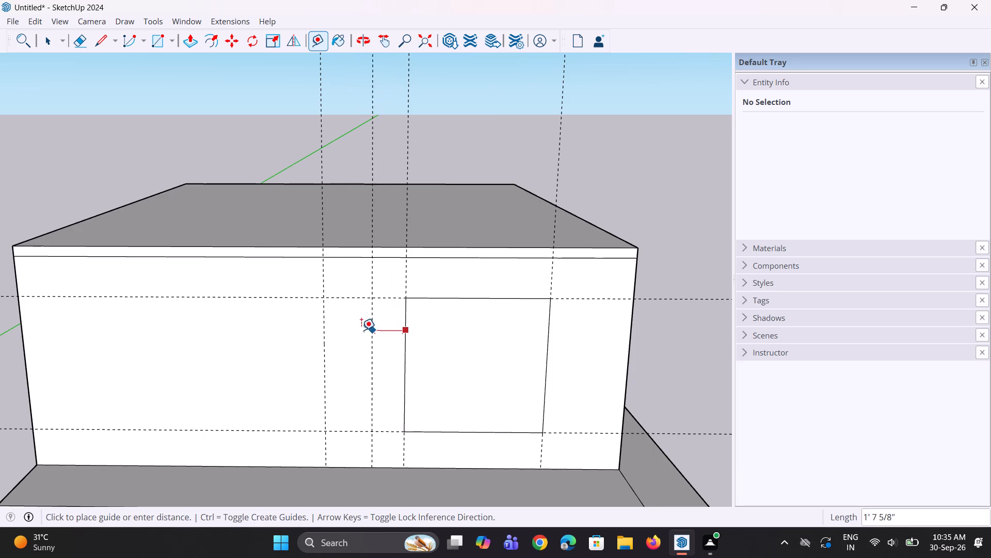
type("2'")
key("Return")
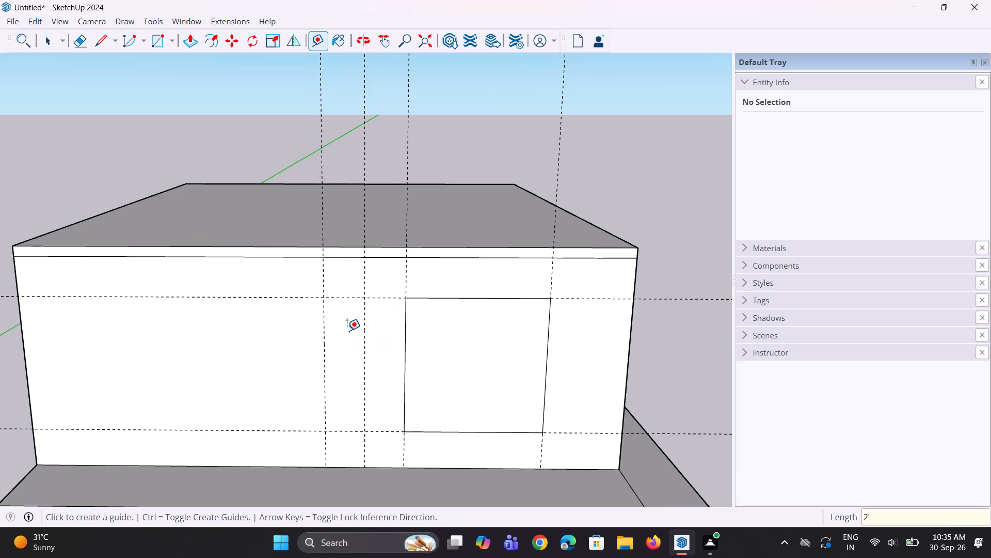
Draw an 11' 6" vertical line along the 2' offset guide, from the front wall's base to the roof slab's top edge.
middle_click_drag(394, 344, 388, 345)
scroll(369, 363, "up", 2)
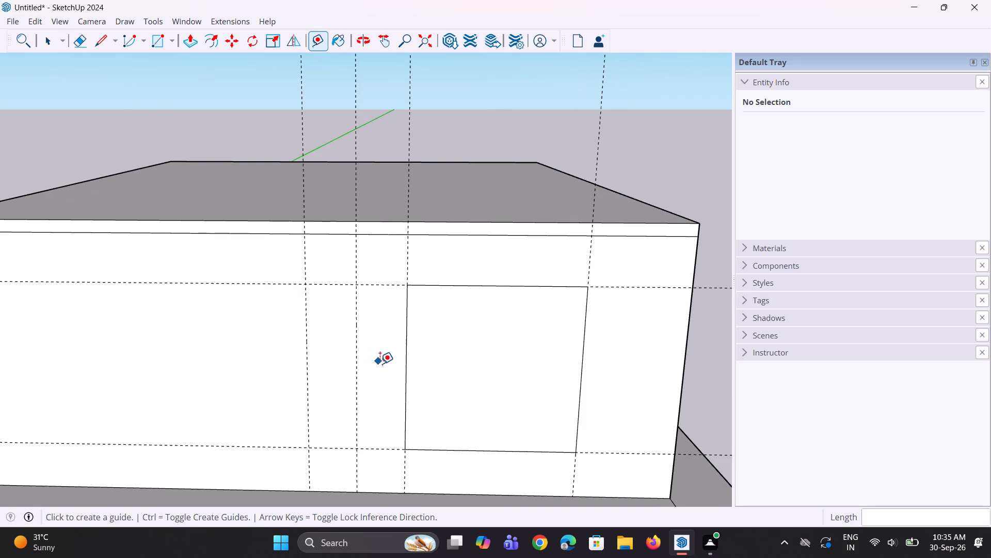
key("space")
key("l")
scroll(373, 434, "down", 4)
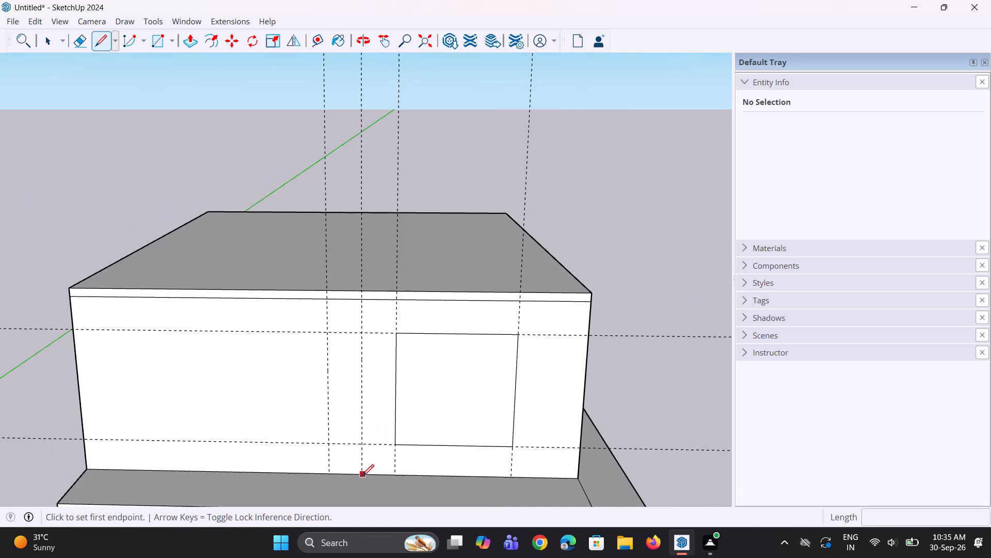
left_click(362, 476)
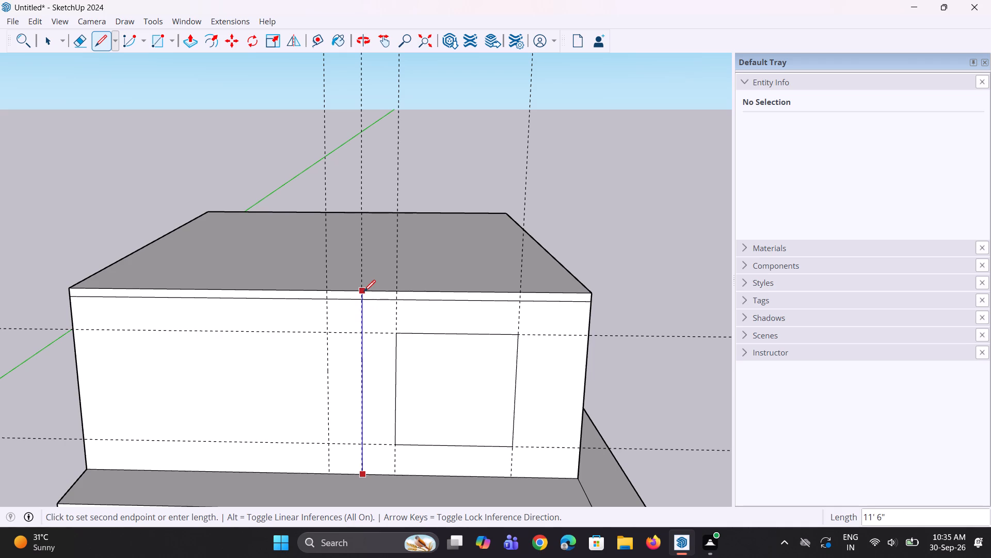
left_click(364, 291)
Examine the divided front wall, roof and base slab from several angles.
middle_click_drag(418, 400, 405, 397)
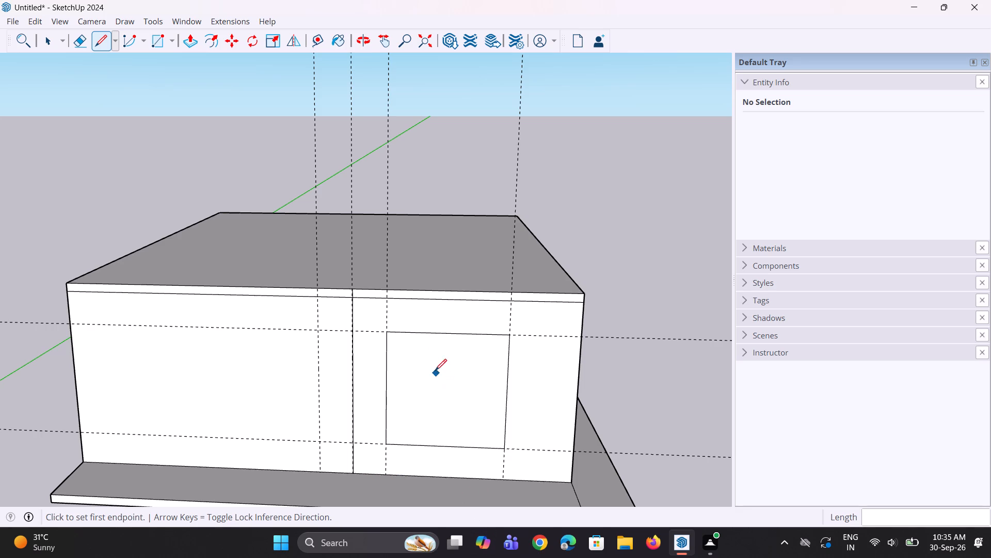
scroll(421, 353, "down", 2)
middle_click_drag(405, 340, 414, 338)
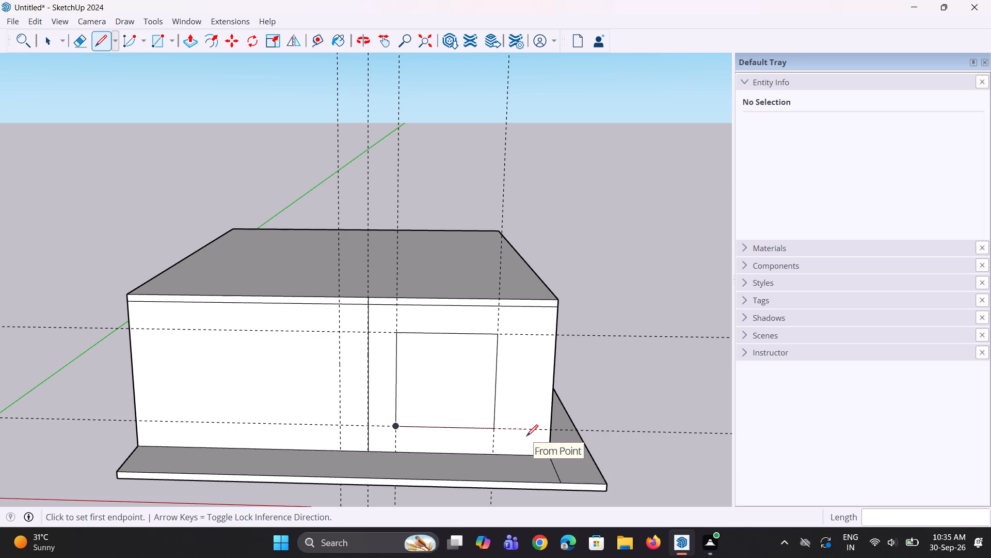
scroll(526, 436, "down", 3)
middle_click_drag(535, 420, 510, 388)
scroll(474, 405, "up", 1)
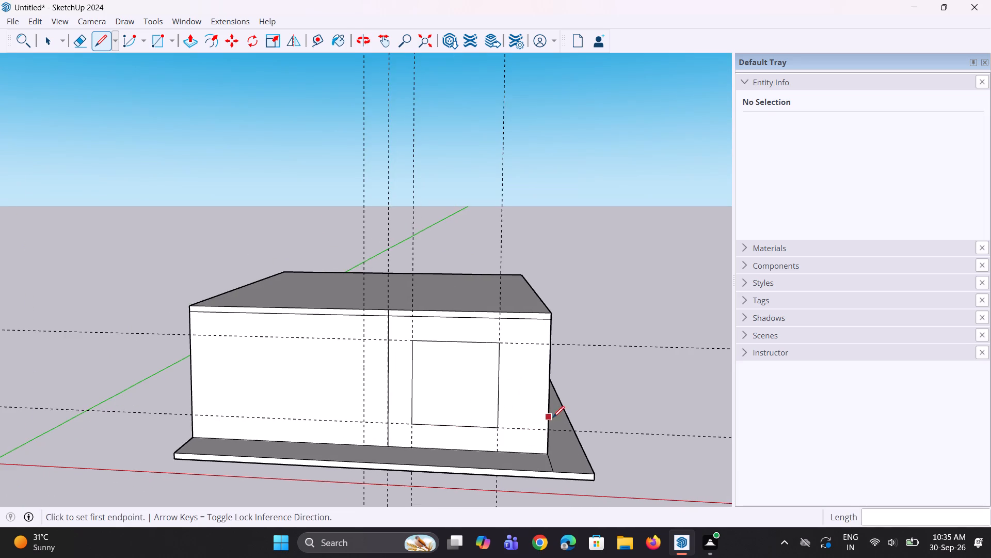
middle_click_drag(553, 417, 520, 429)
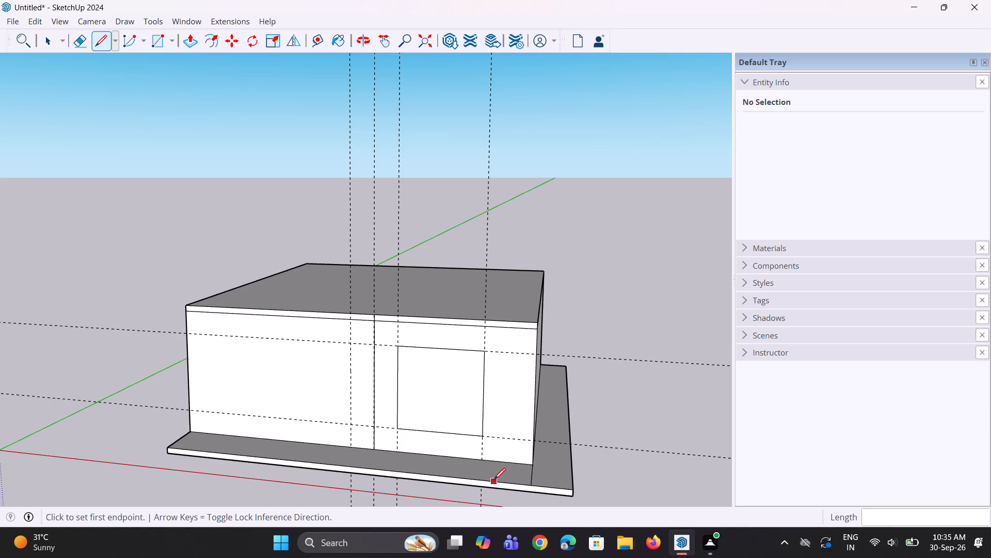
scroll(494, 479, "down", 1)
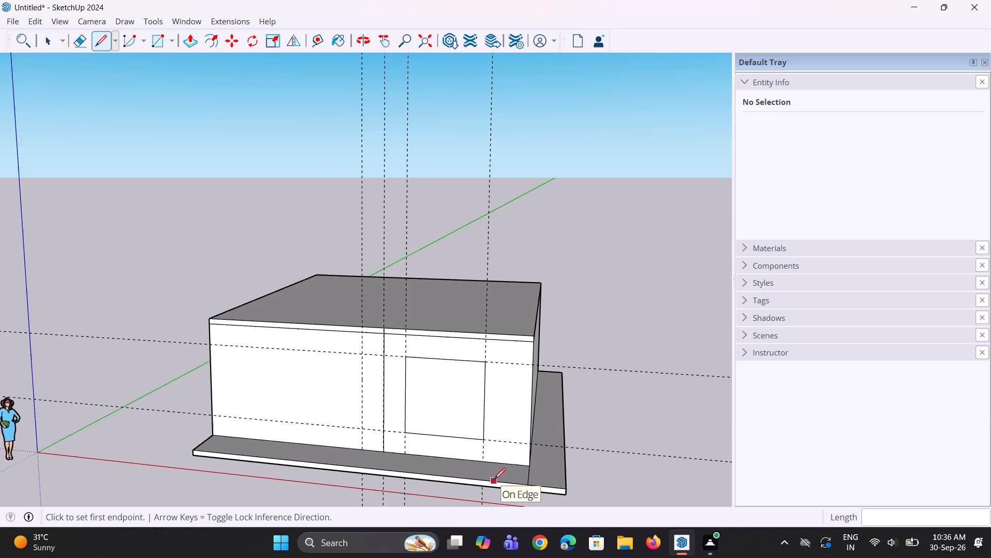
scroll(494, 479, "down", 2)
middle_click_drag(495, 390, 526, 366)
scroll(313, 464, "up", 2)
middle_click_drag(320, 464, 366, 464)
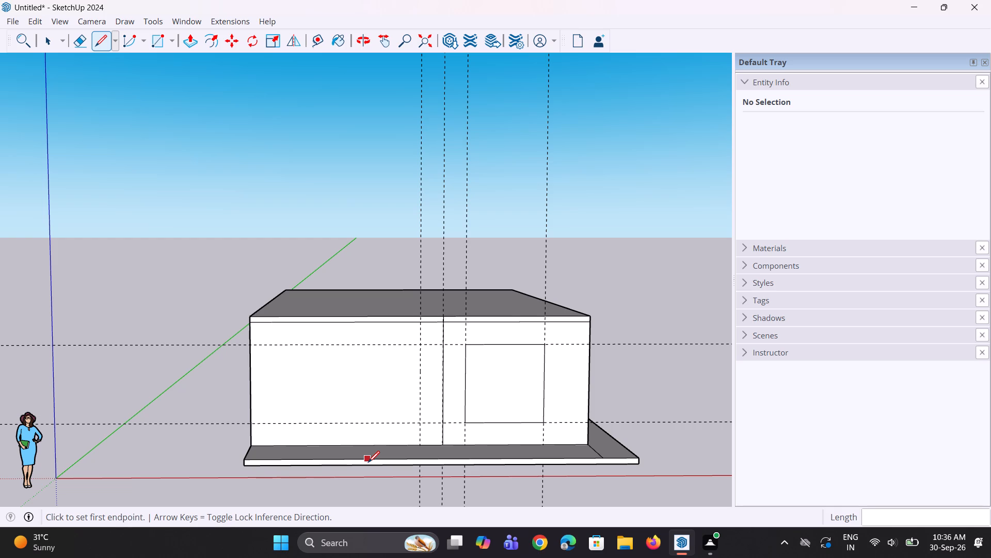
scroll(305, 392, "down", 4)
middle_click(312, 389)
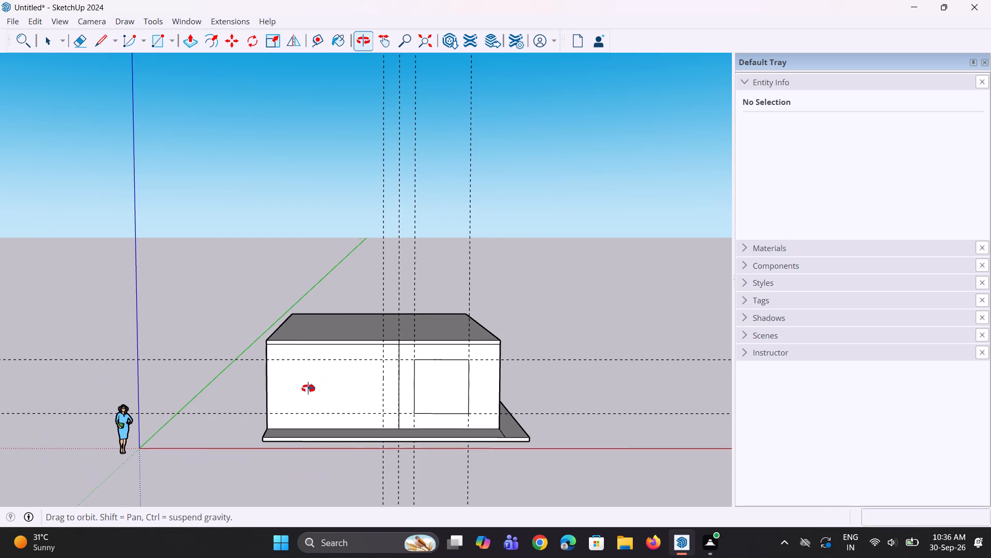
scroll(415, 461, "up", 3)
middle_click_drag(417, 459, 403, 459)
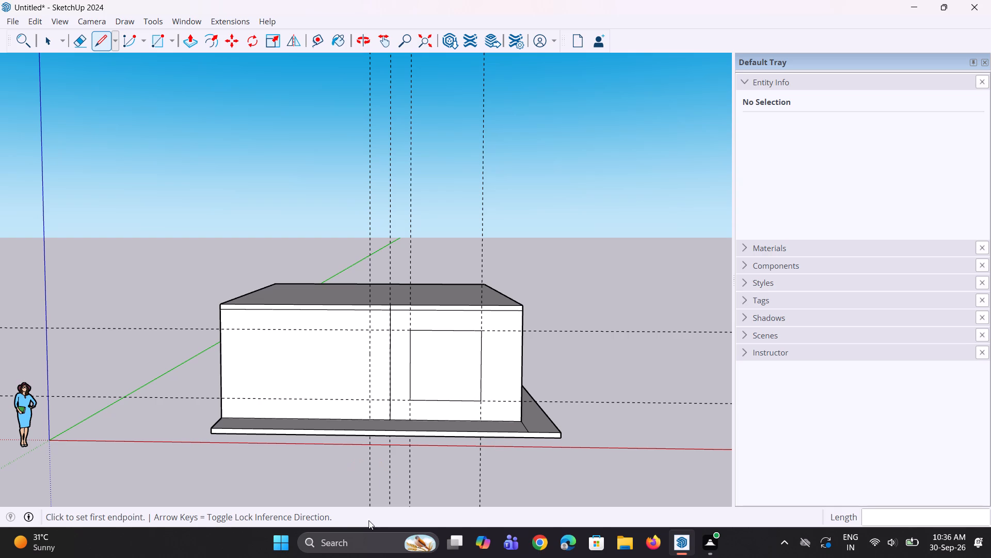
scroll(337, 360, "down", 3)
middle_click_drag(337, 360, 348, 453)
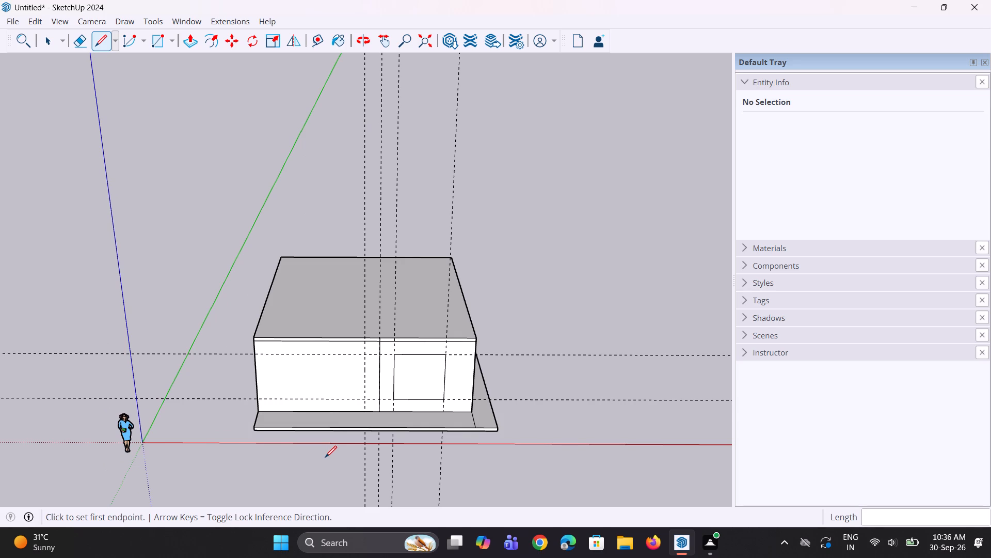
middle_click_drag(389, 435, 341, 438)
middle_click_drag(334, 411, 352, 376)
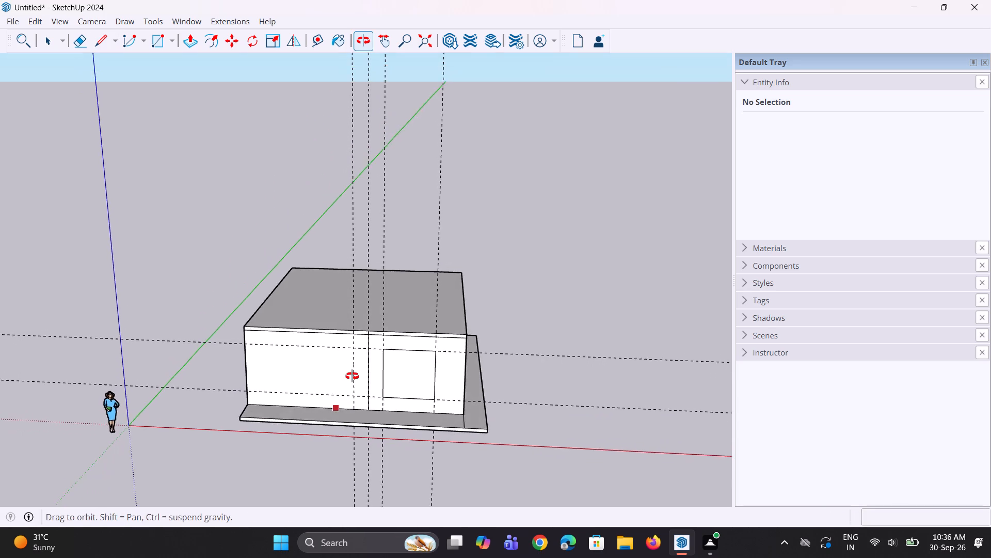
middle_click_drag(352, 376, 347, 377)
scroll(342, 369, "up", 8)
middle_click_drag(352, 365, 401, 365)
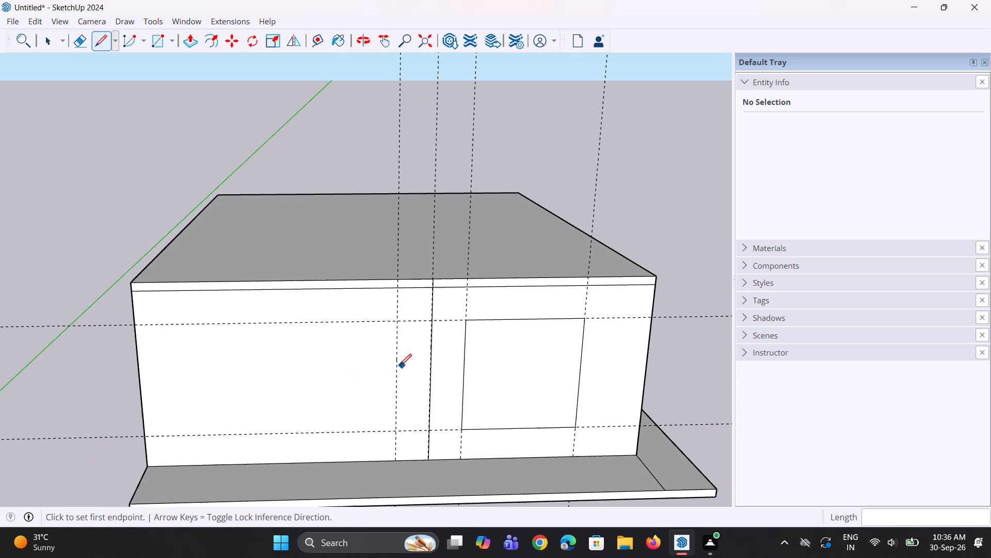
Delete the unused leftmost vertical guide on the front wall.
key("space")
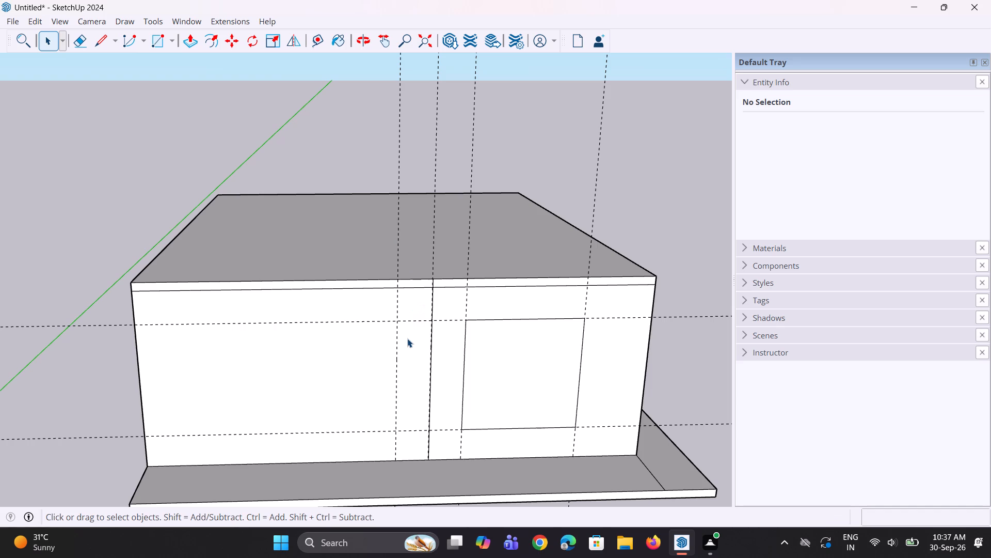
key("space")
left_click(397, 348)
key("Delete")
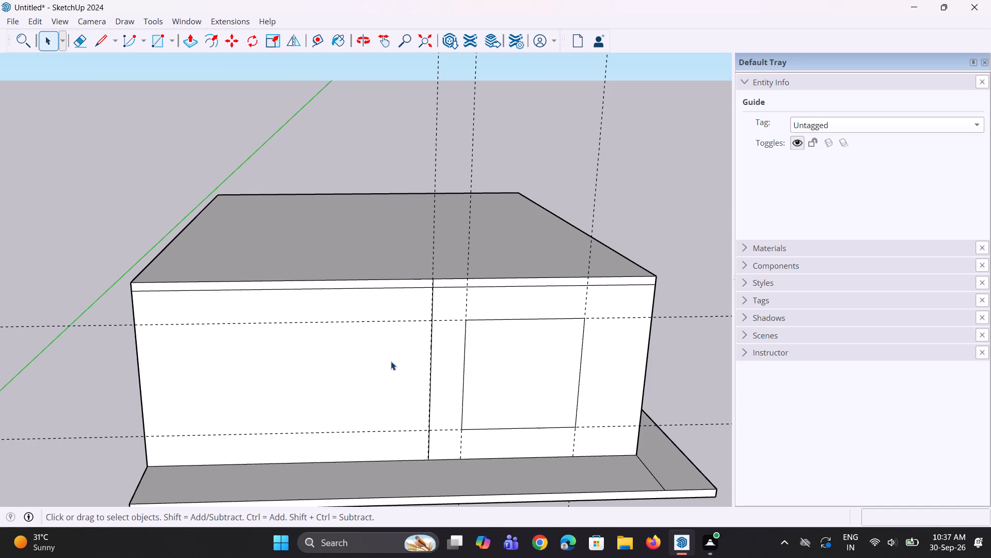
Start a Tape Measure guide from the vertical dividing line on the front wall.
scroll(364, 340, "down", 4)
left_click(327, 43)
left_click(325, 39)
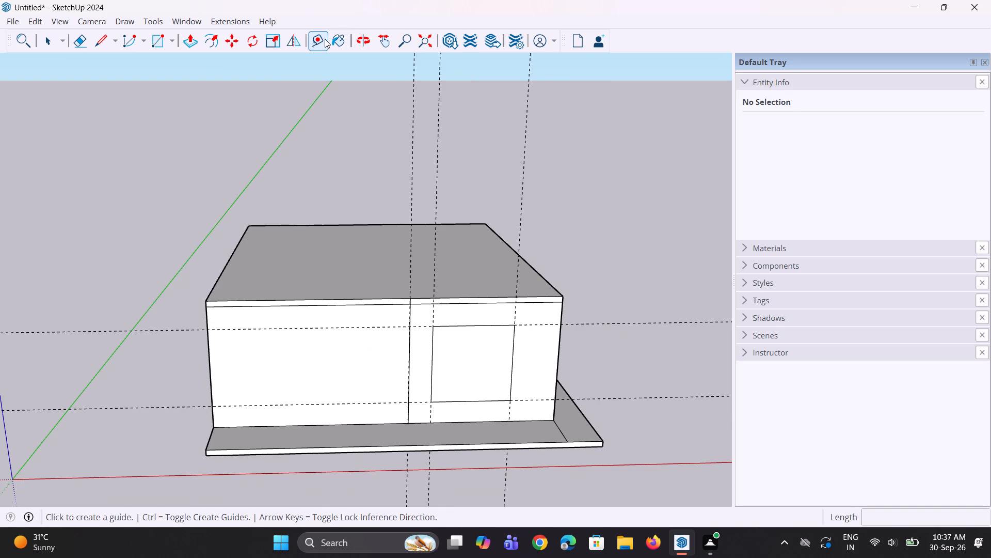
scroll(386, 327, "up", 4)
left_click(412, 350)
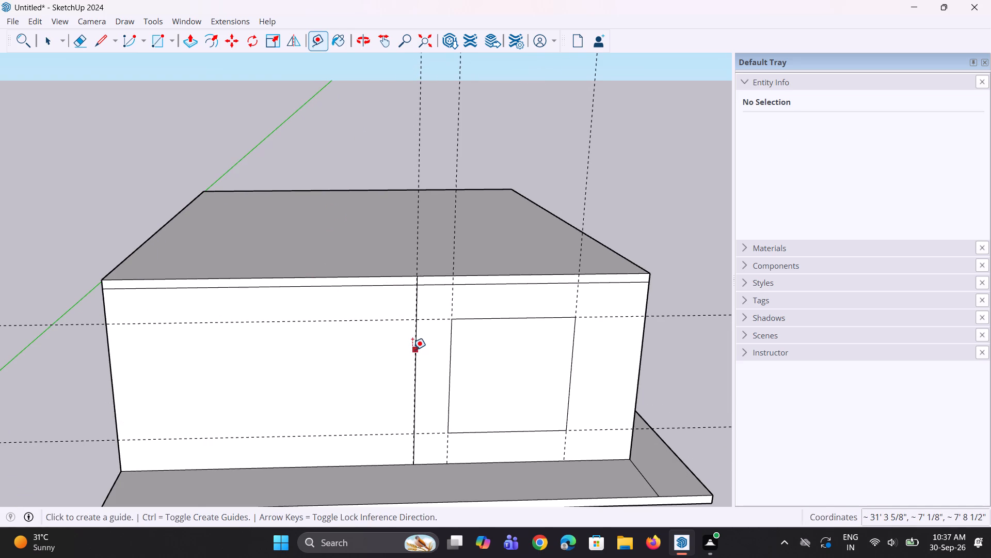
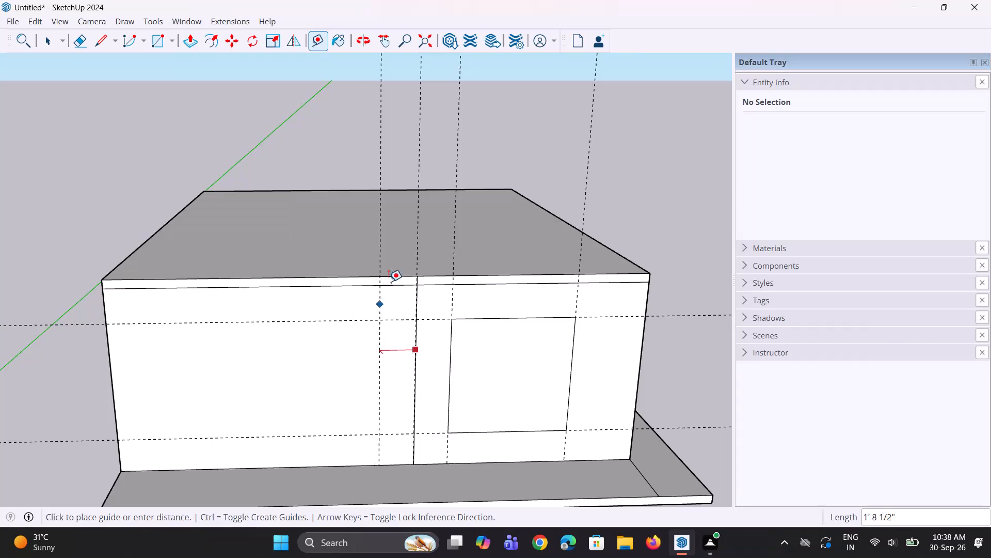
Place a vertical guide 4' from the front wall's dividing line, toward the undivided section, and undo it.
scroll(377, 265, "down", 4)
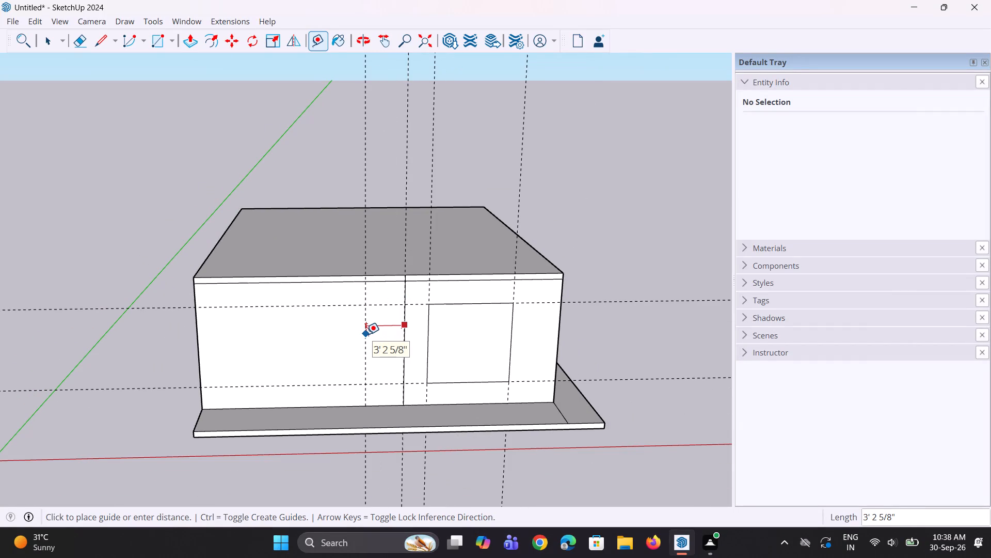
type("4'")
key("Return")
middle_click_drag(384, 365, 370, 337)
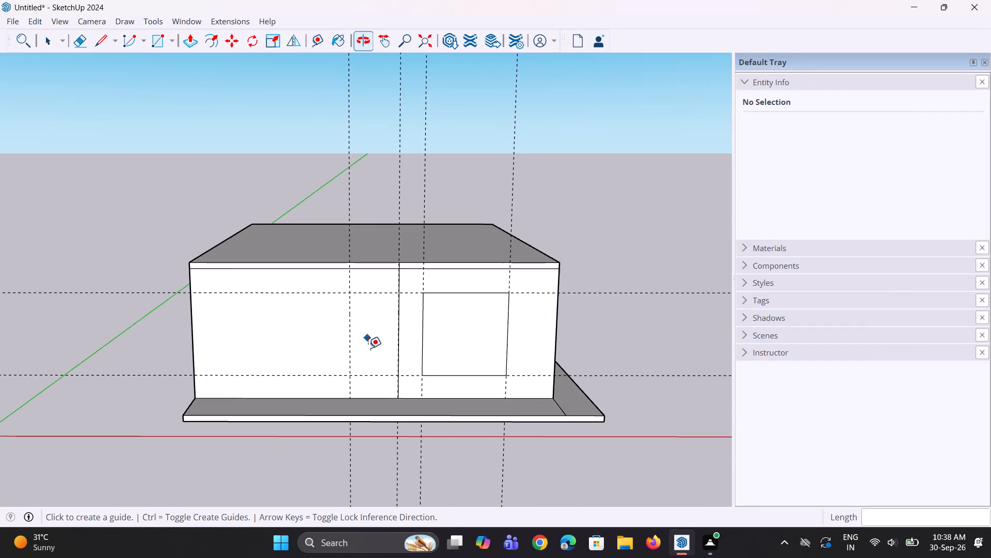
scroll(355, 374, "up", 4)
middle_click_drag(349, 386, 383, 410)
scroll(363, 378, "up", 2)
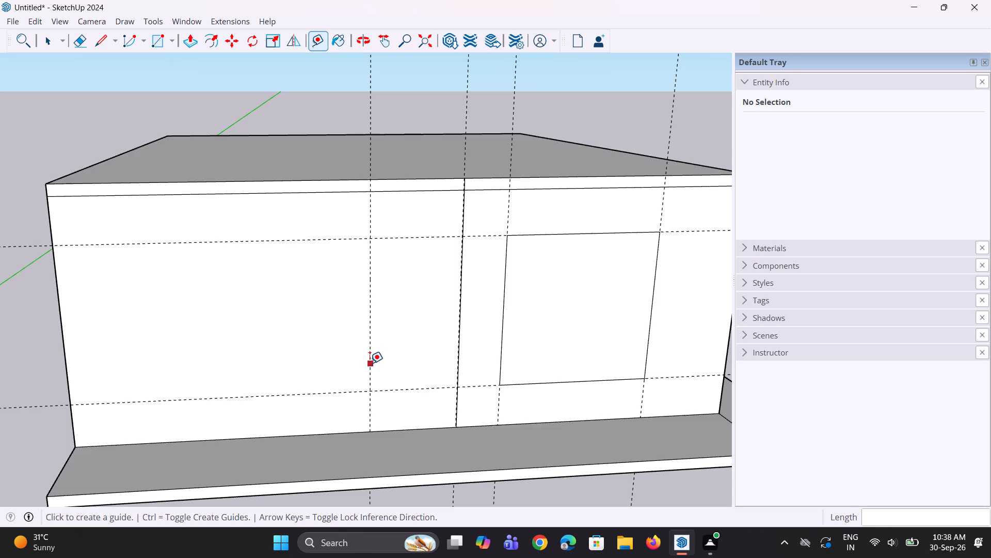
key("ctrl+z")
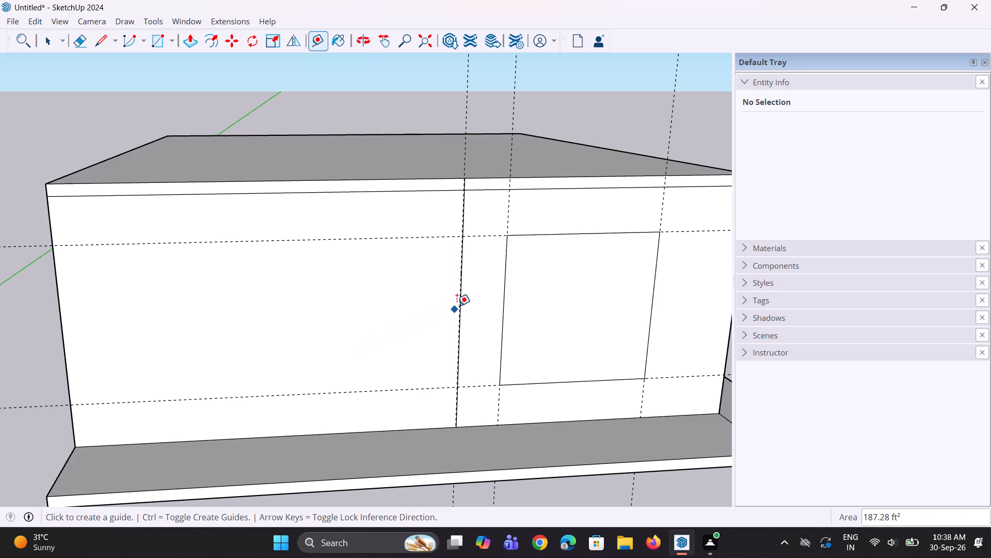
Place a vertical guide 5' from the front wall's dividing line, toward the undivided section.
left_click(457, 300)
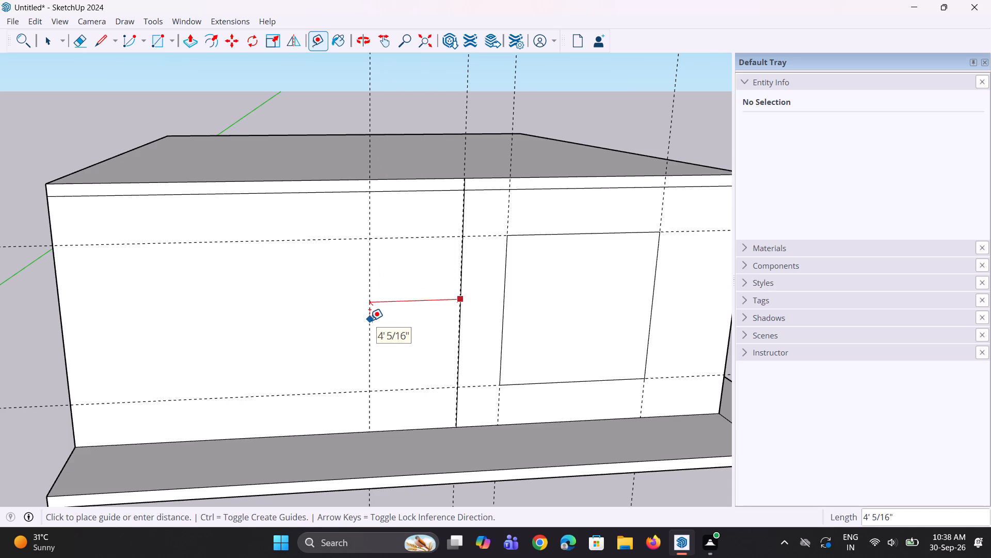
type("5'")
key("Return")
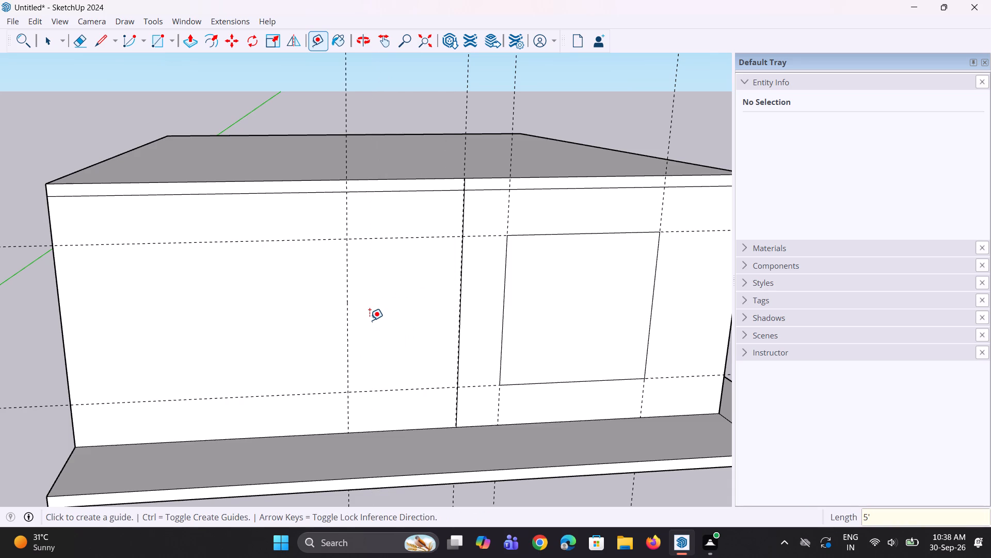
scroll(353, 332, "down", 5)
middle_click_drag(361, 326, 331, 326)
scroll(304, 338, "up", 1)
Draw an 11' vertical line along the 5' offset guide, from the front wall's base to the roof slab's underside.
key("space")
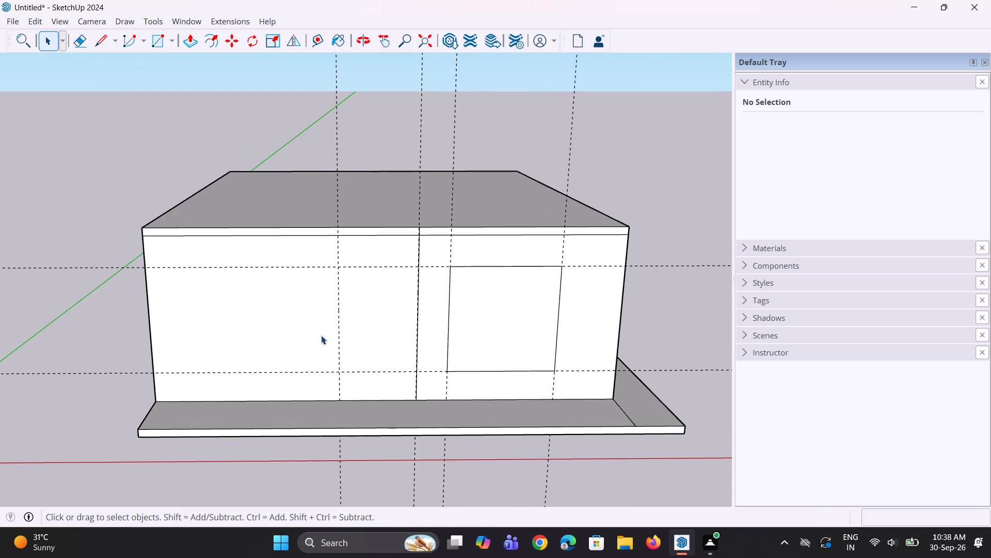
key("p")
key("space")
key("space")
key("l")
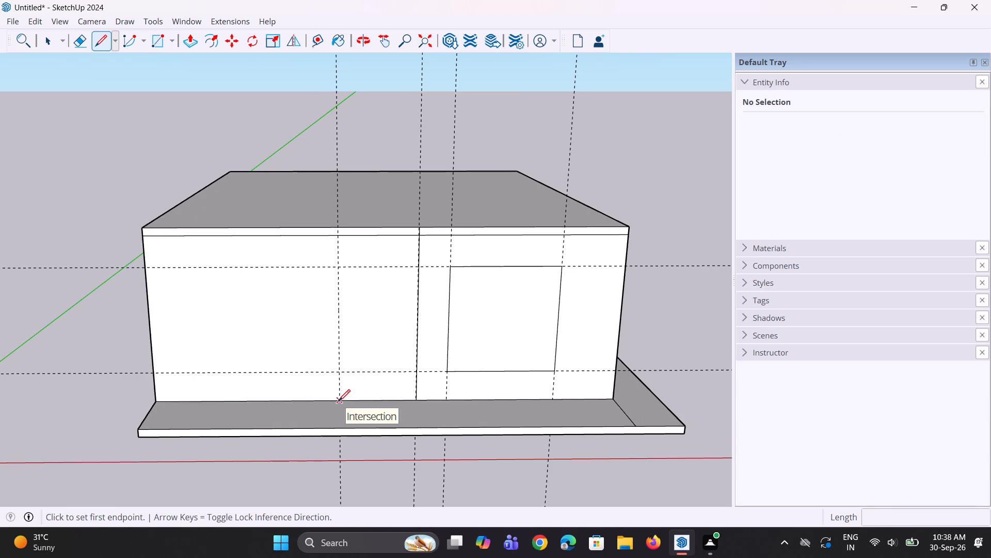
left_click(339, 401)
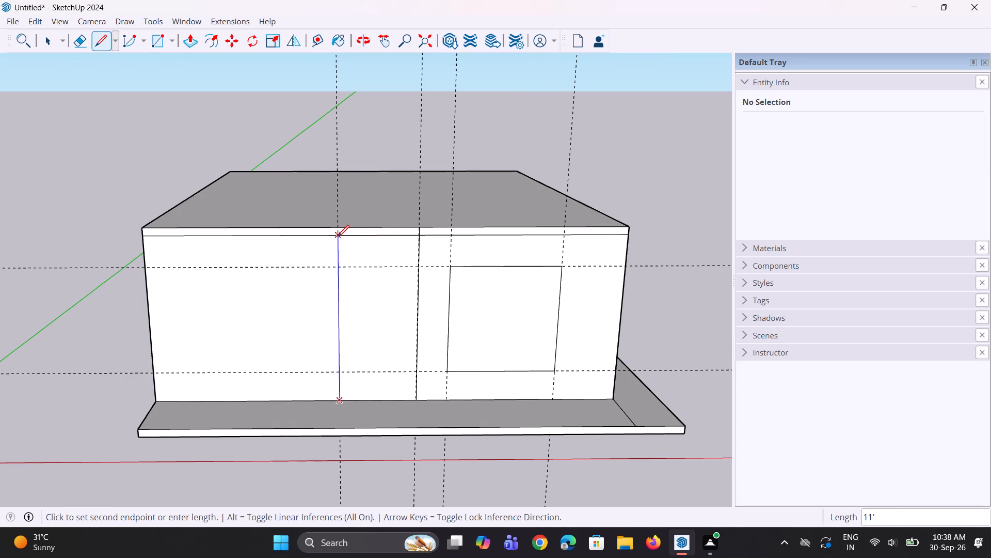
left_click(338, 236)
key("space")
key("space")
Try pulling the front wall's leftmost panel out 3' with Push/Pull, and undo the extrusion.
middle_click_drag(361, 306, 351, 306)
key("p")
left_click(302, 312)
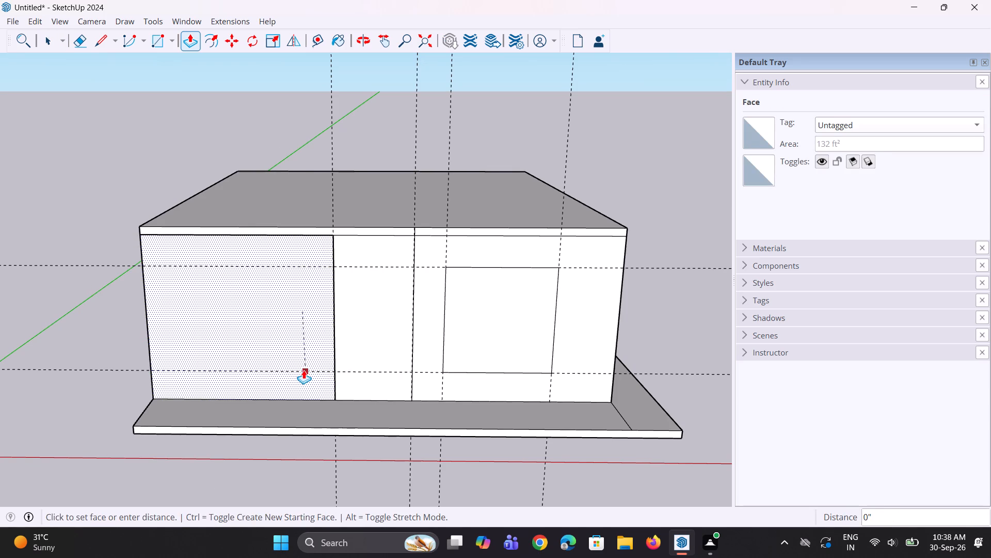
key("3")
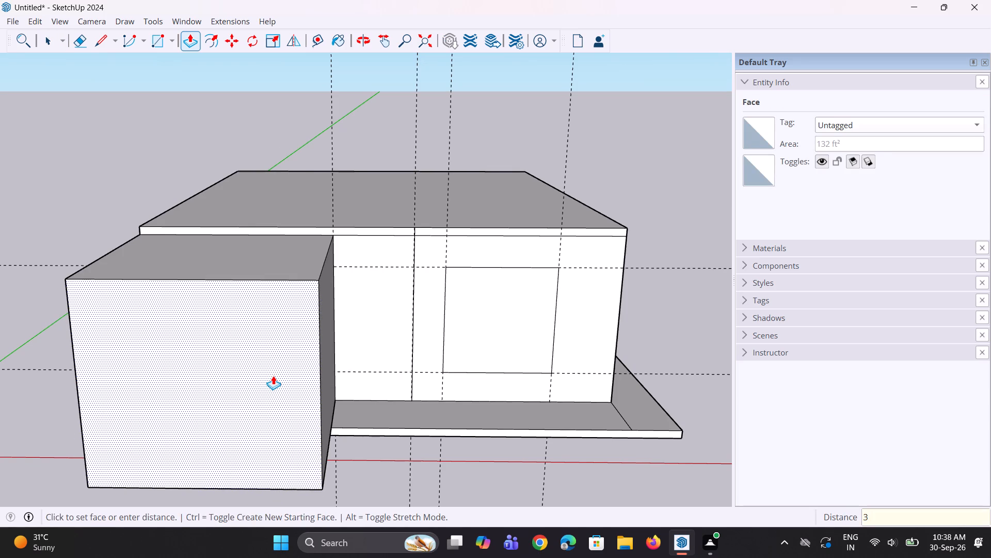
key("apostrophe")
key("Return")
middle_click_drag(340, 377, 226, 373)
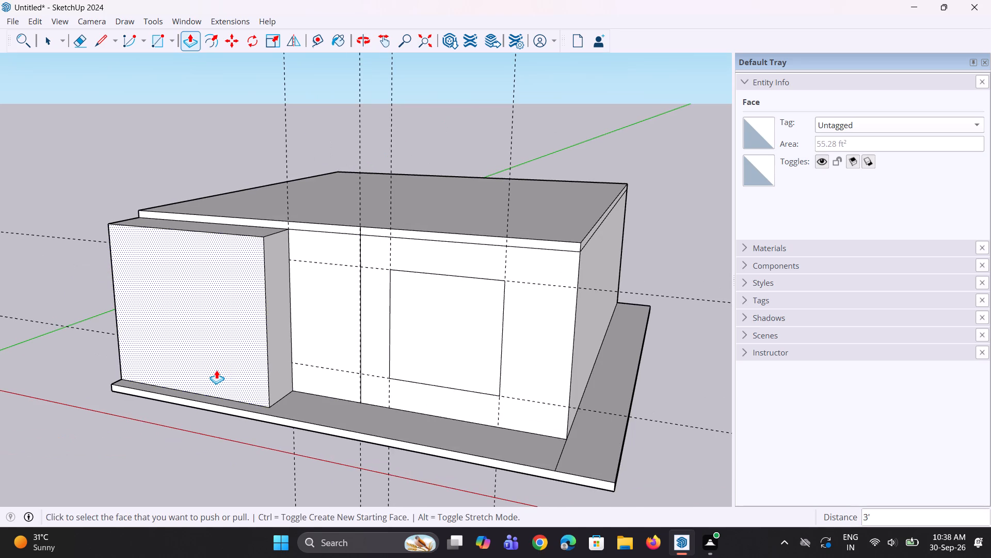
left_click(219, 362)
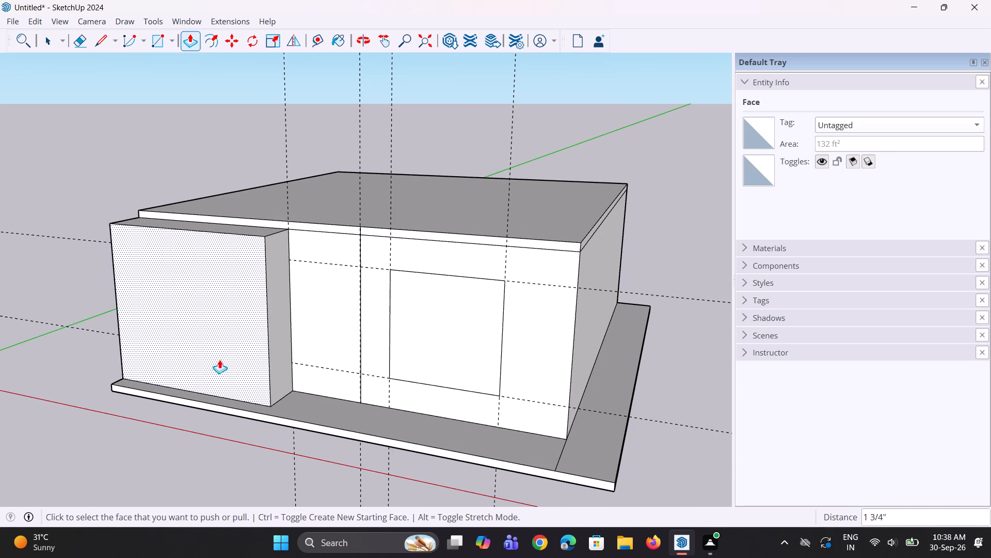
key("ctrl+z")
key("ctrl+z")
Pull the front wall's leftmost panel forward 4' with Push/Pull.
left_click(236, 333)
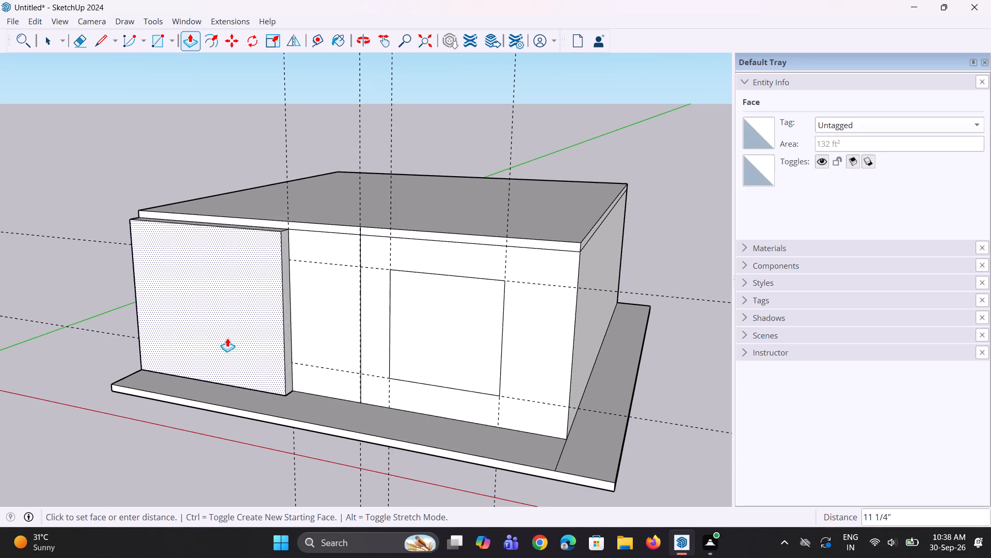
type("4'")
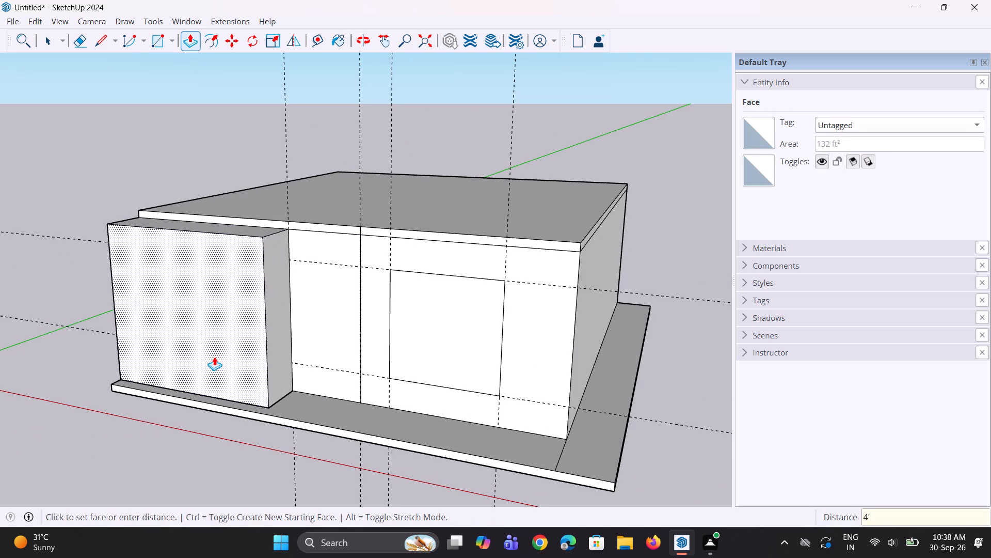
key("Return")
middle_click_drag(302, 421, 267, 441)
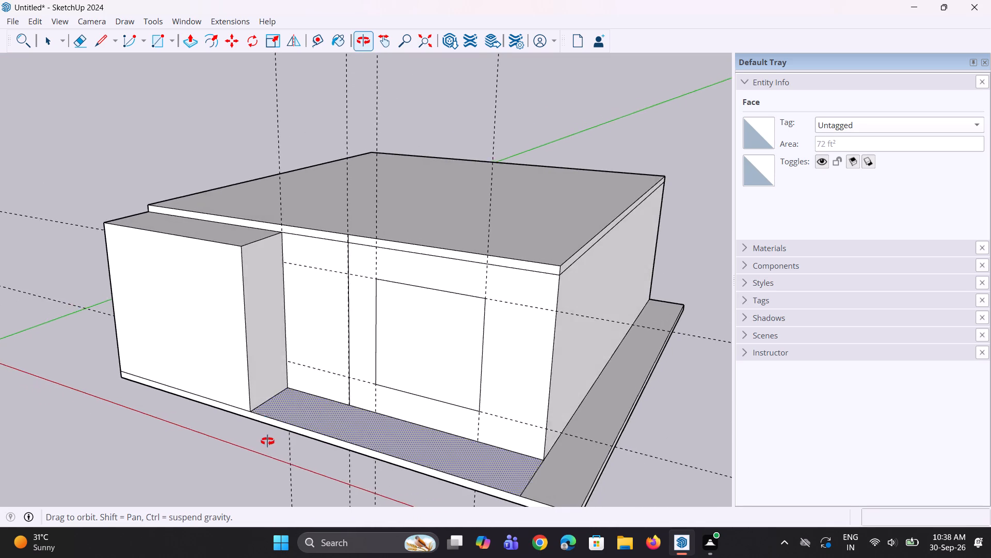
middle_click_drag(267, 441, 262, 434)
scroll(262, 434, "down", 1)
scroll(269, 338, "down", 3)
left_click(234, 353)
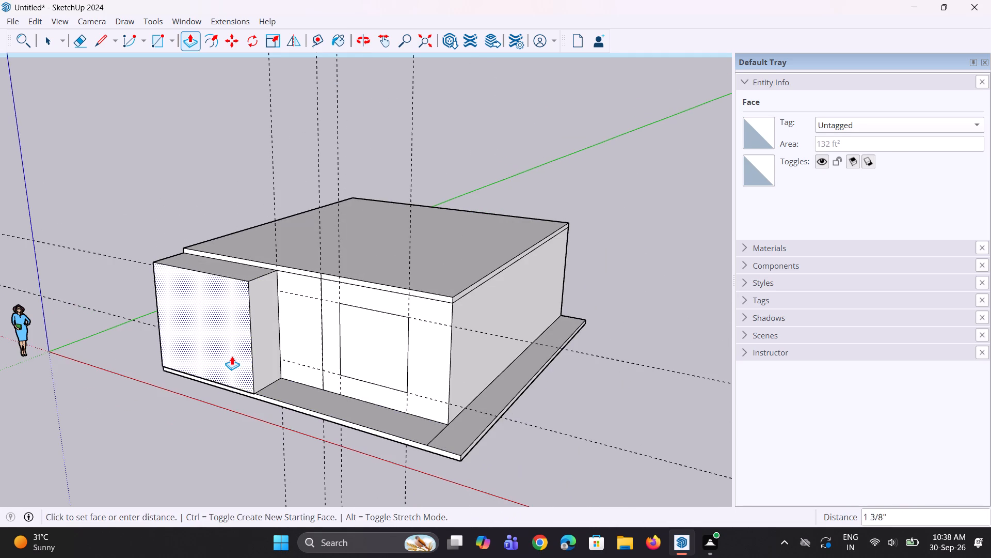
key("Escape")
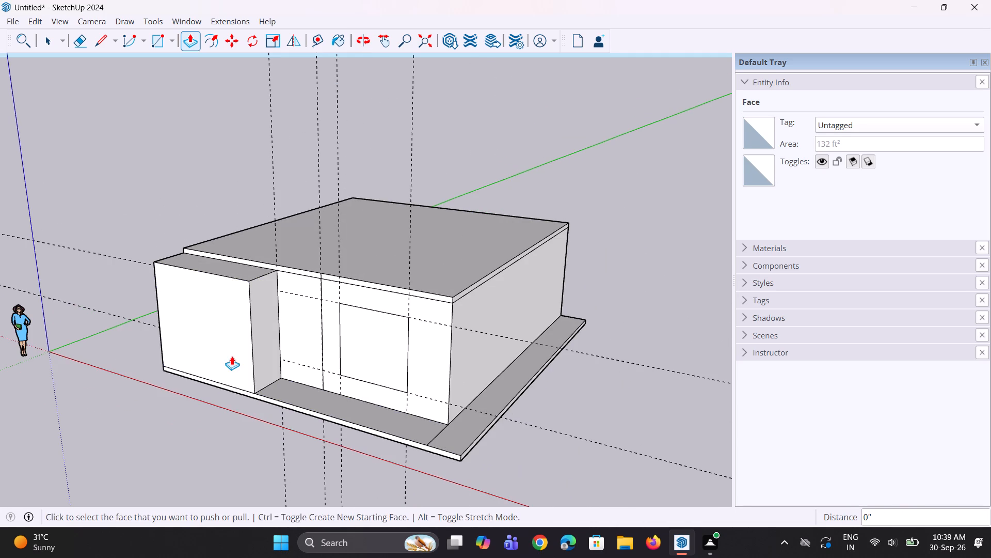
Examine the projecting front block against the roof and base slab from the front and side.
middle_click_drag(274, 399, 450, 403)
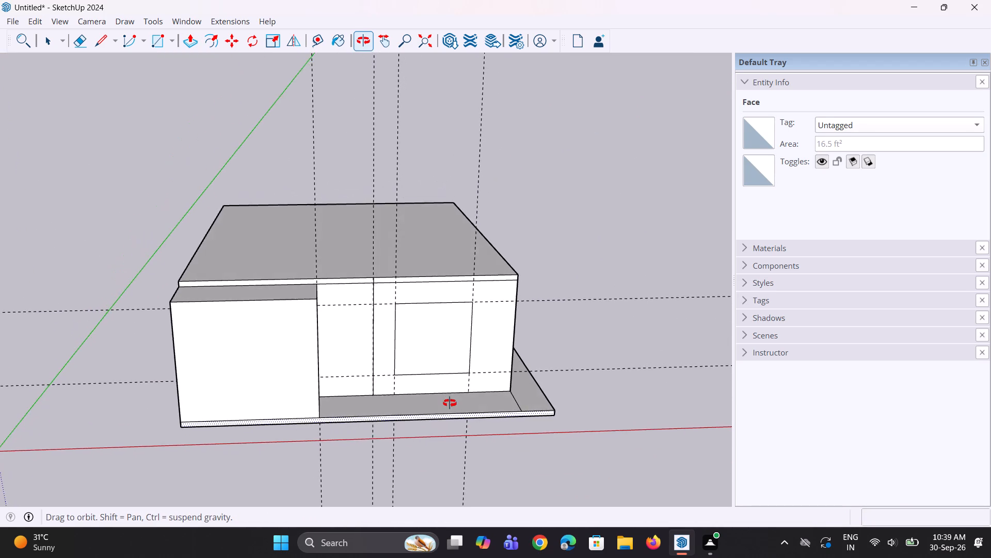
middle_click_drag(450, 403, 418, 396)
scroll(393, 394, "down", 4)
middle_click_drag(386, 393, 405, 341)
middle_click_drag(369, 351, 348, 392)
scroll(344, 393, "down", 1)
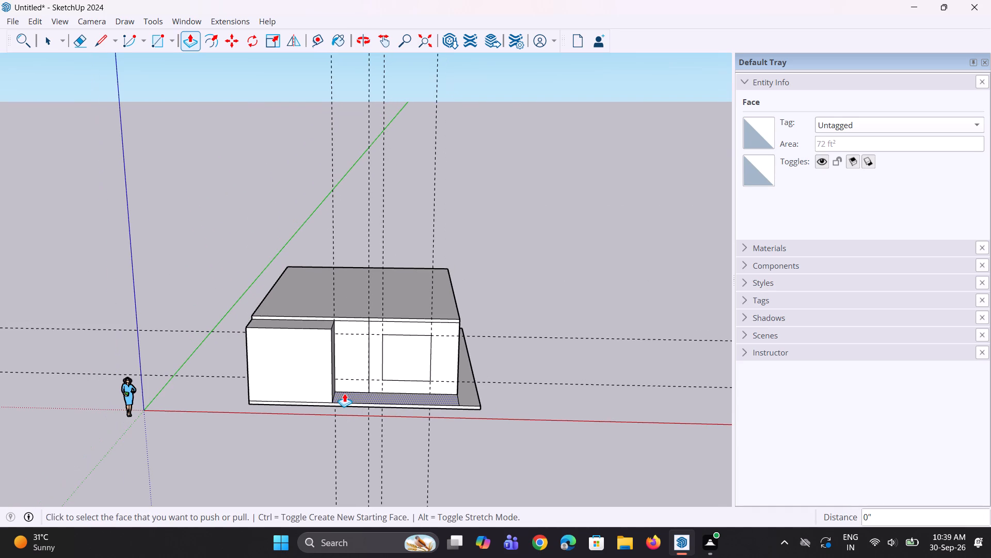
middle_click_drag(321, 371, 325, 352)
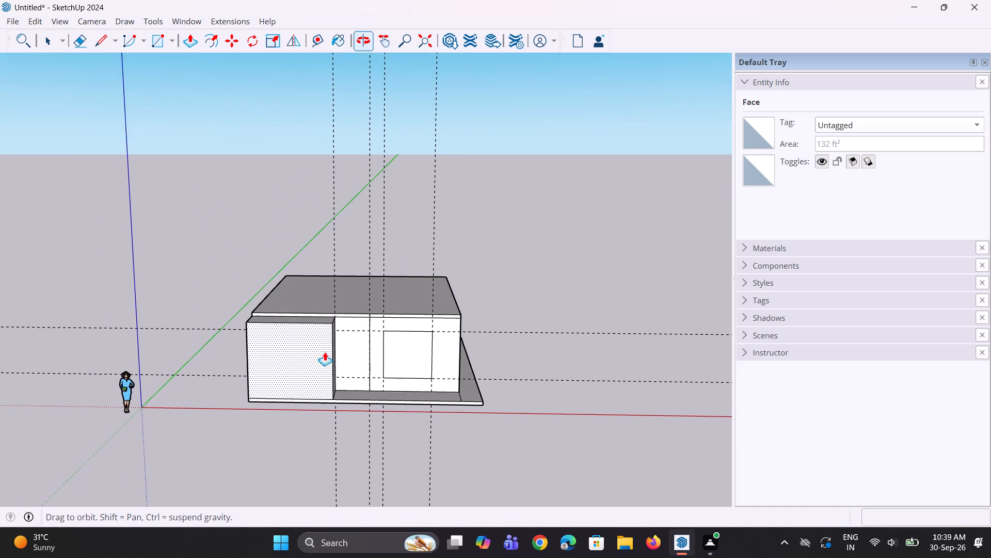
middle_click_drag(287, 298, 614, 225)
middle_click_drag(402, 323, 366, 383)
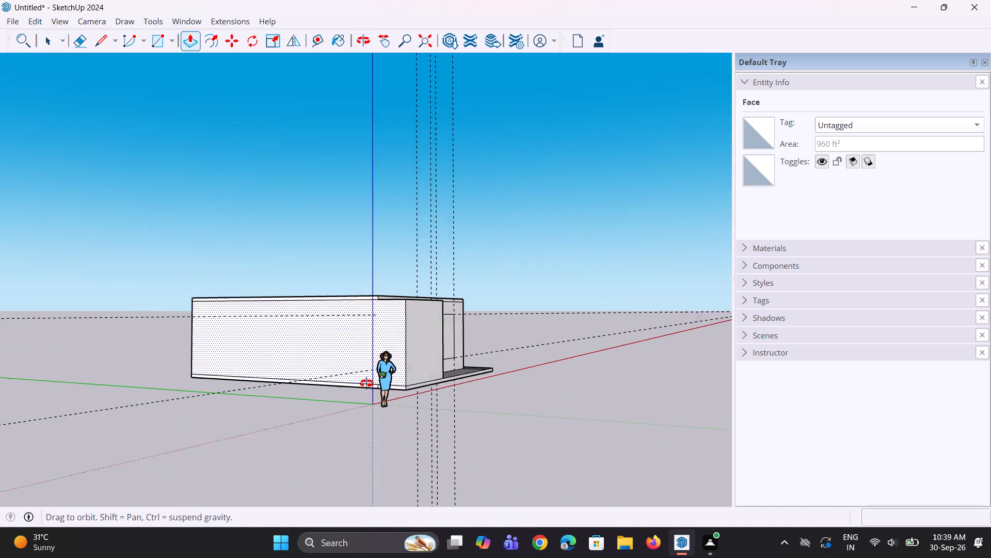
middle_click_drag(366, 383, 326, 443)
Pull the roof slab's front edge beside the dividing line forward 4', flush with the projecting block's front face.
scroll(366, 235, "up", 2)
scroll(375, 364, "up", 2)
middle_click_drag(381, 380, 376, 370)
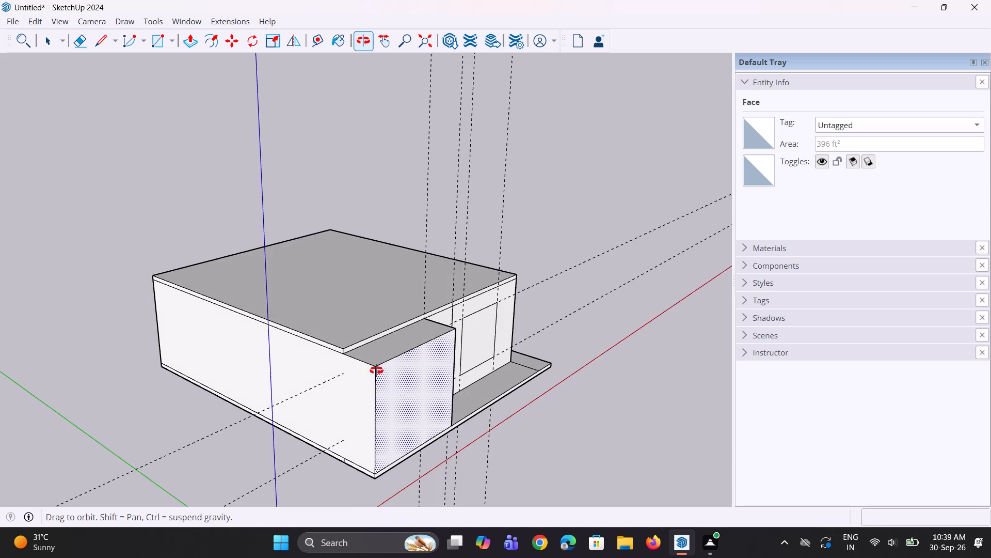
middle_click_drag(376, 370, 370, 363)
scroll(370, 363, "up", 1)
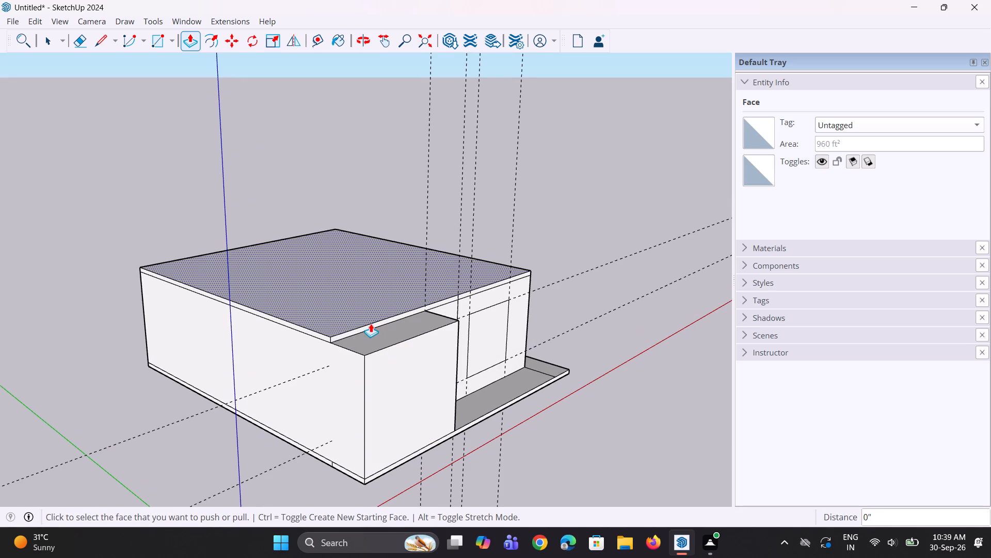
left_click(367, 327)
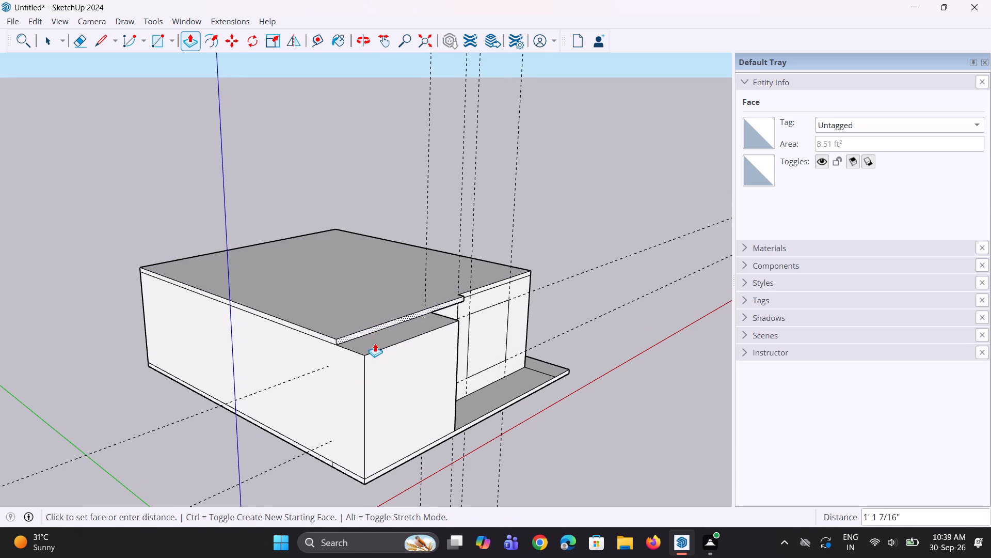
left_click(379, 362)
Examine the extended roof slab, the recessed bay beneath it and the window outline from several angles.
middle_click_drag(450, 347, 241, 318)
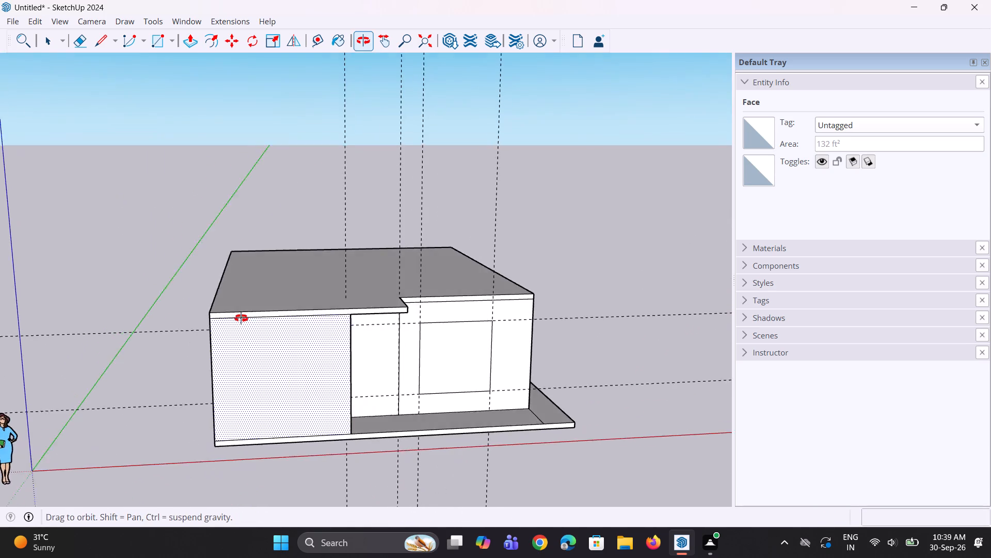
middle_click_drag(241, 318, 241, 318)
scroll(299, 283, "down", 5)
middle_click_drag(355, 304, 300, 324)
middle_click_drag(338, 316, 319, 323)
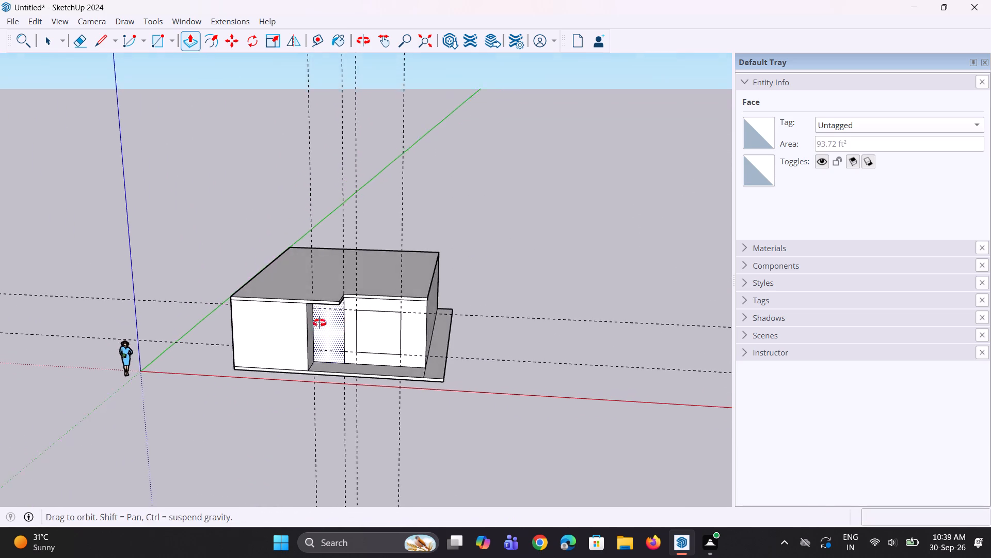
middle_click_drag(319, 323, 313, 323)
scroll(342, 296, "up", 8)
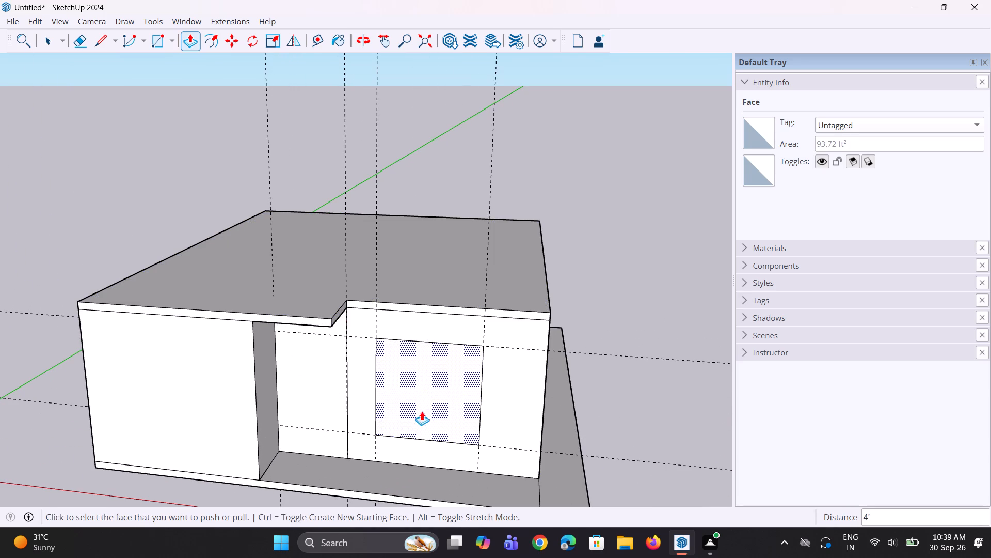
scroll(408, 377, "down", 4)
middle_click_drag(402, 347, 370, 306)
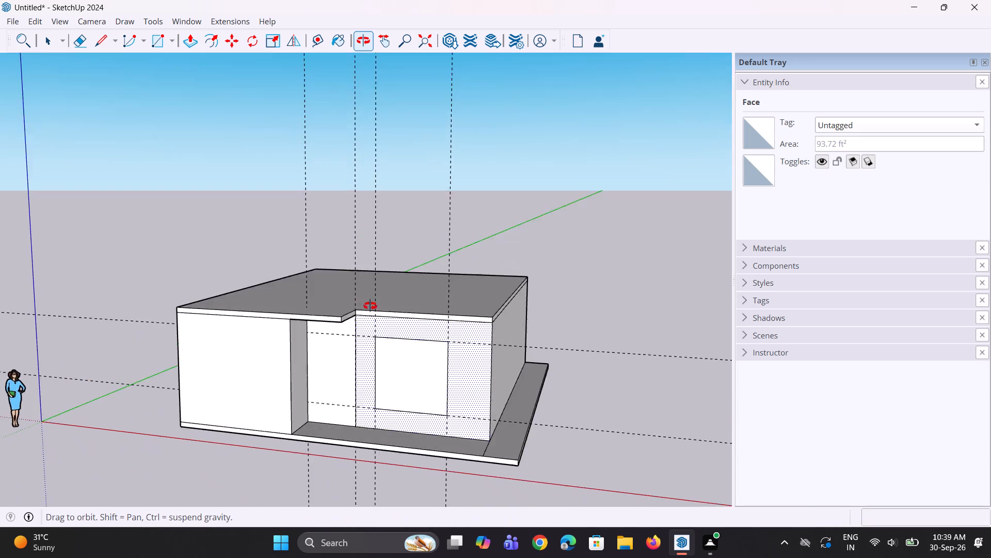
middle_click_drag(370, 306, 449, 268)
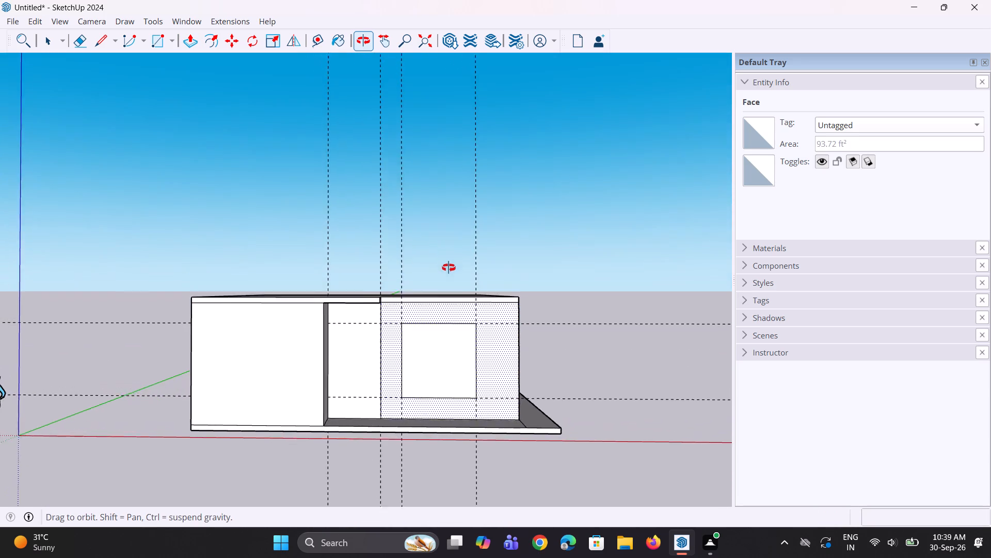
middle_click_drag(449, 268, 380, 317)
scroll(378, 321, "down", 1)
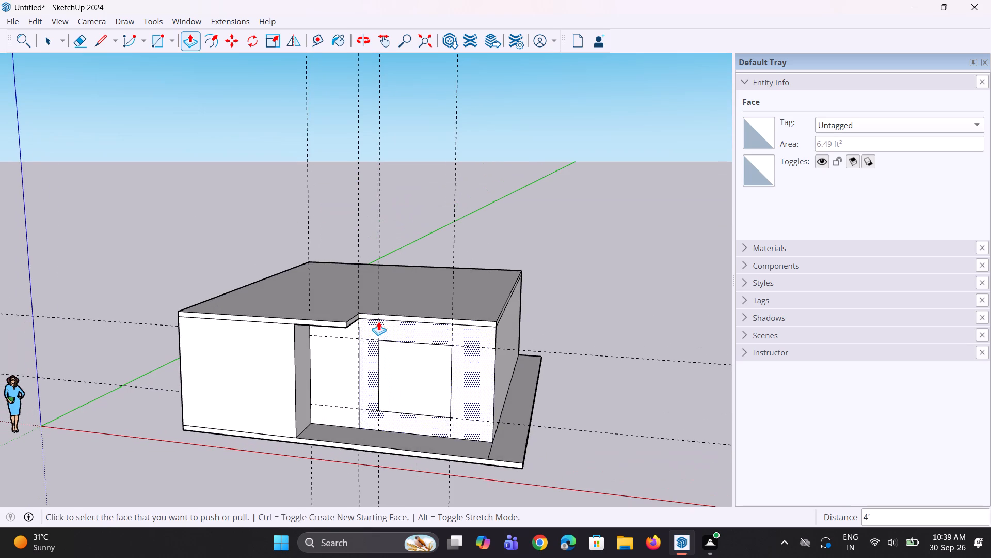
middle_click_drag(360, 366, 418, 363)
scroll(338, 369, "up", 1)
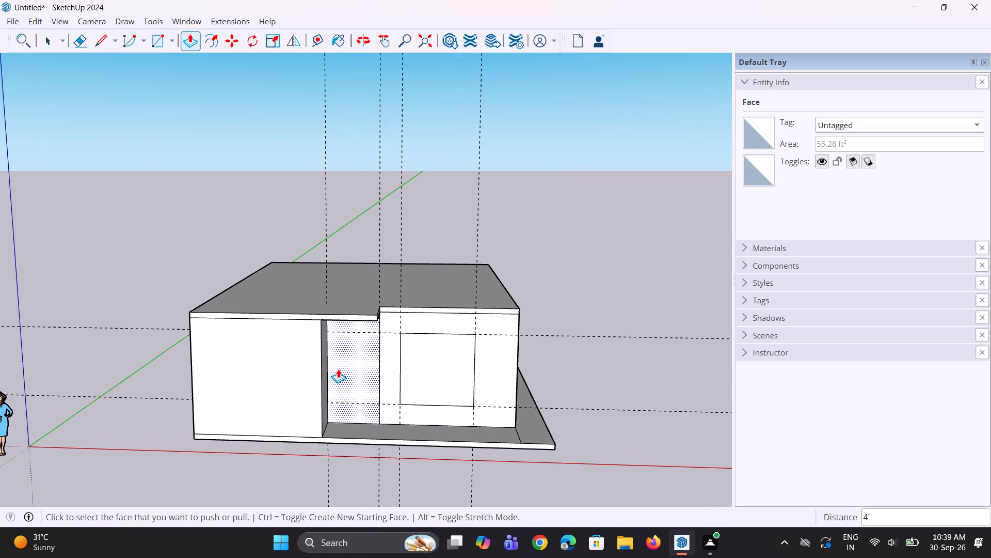
middle_click_drag(338, 369, 362, 364)
scroll(365, 377, "up", 3)
middle_click_drag(359, 380, 360, 380)
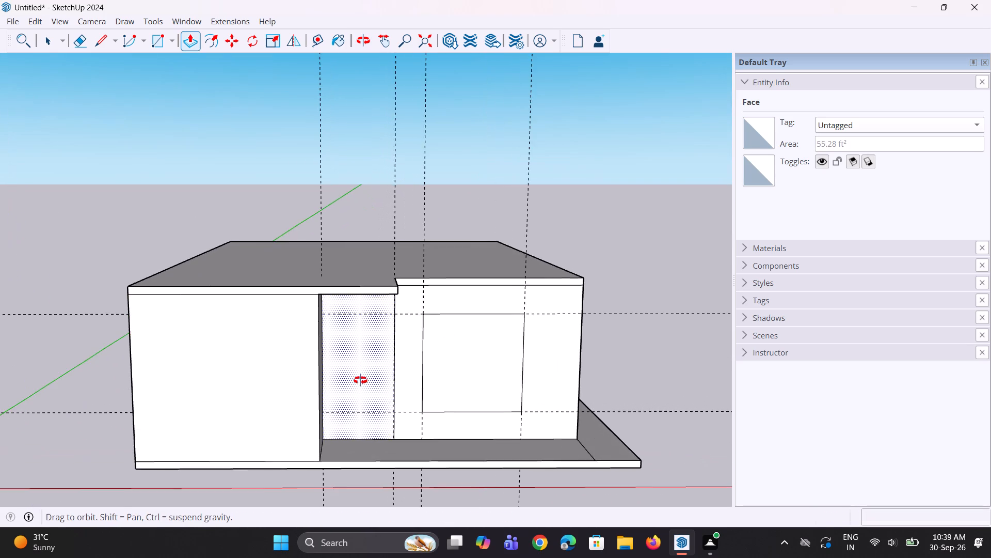
Undo the roof slab's forward extension and the pull of the front wall's leftmost panel.
middle_click_drag(360, 380, 336, 388)
key("ctrl+z")
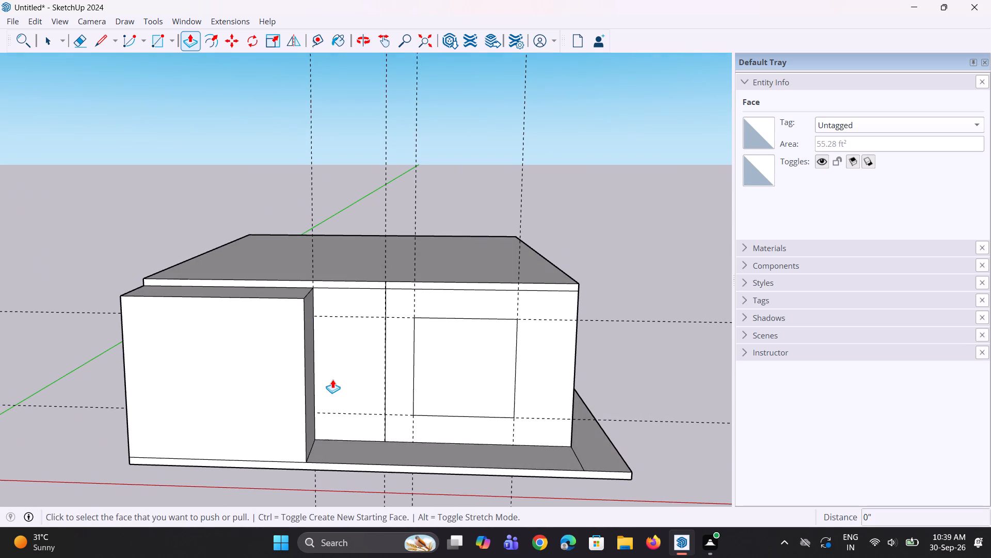
key("ctrl+z")
Select the whole ground-floor building, including roof and base slab, and make it a group.
middle_click_drag(346, 376, 383, 364)
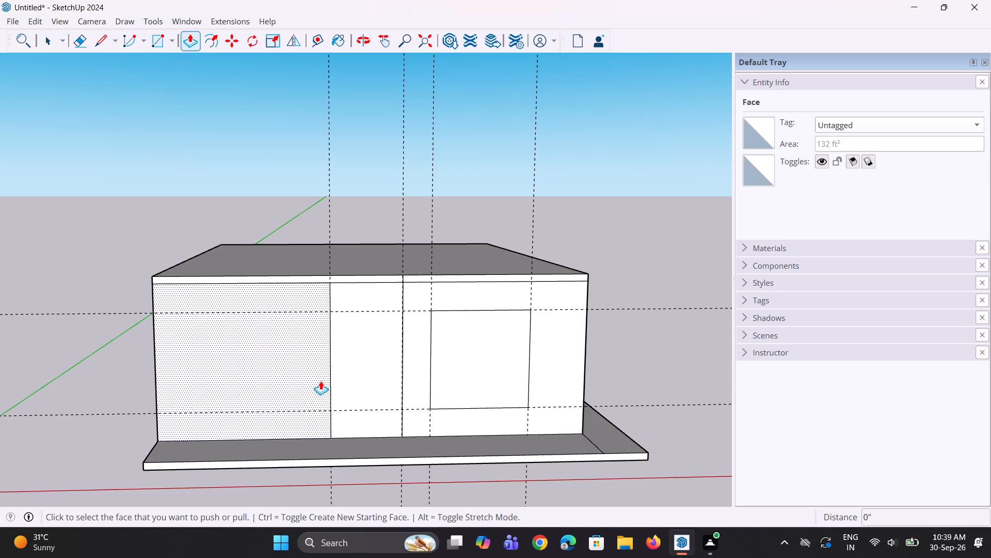
middle_click_drag(360, 380, 319, 380)
scroll(319, 380, "down", 5)
middle_click_drag(325, 389, 344, 383)
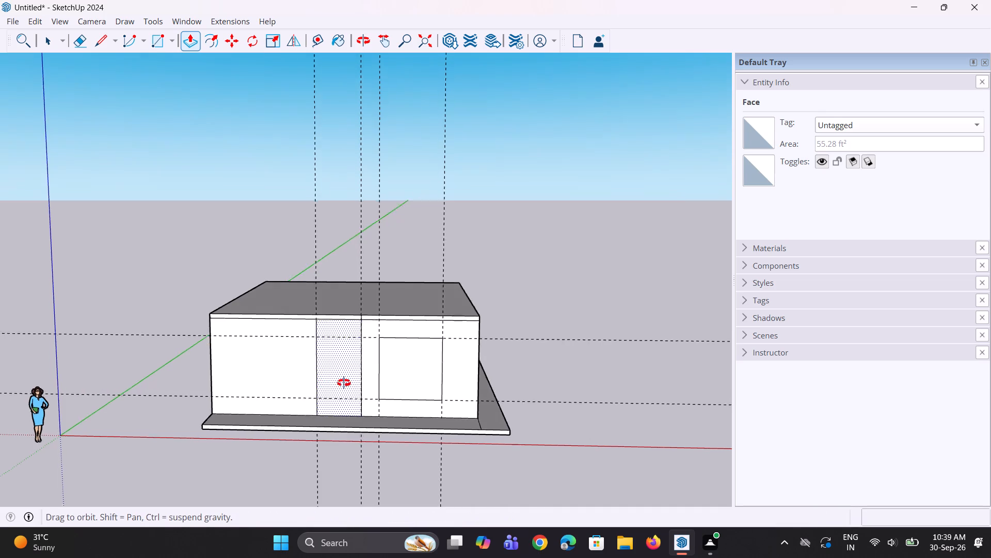
middle_click_drag(344, 383, 509, 406)
scroll(303, 425, "down", 4)
middle_click_drag(326, 442, 285, 412)
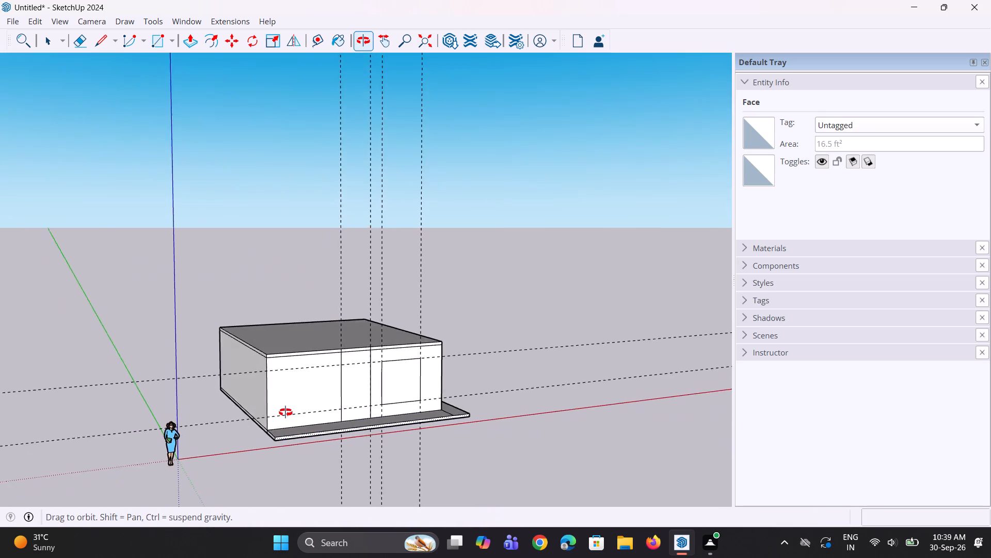
middle_click_drag(285, 412, 163, 454)
scroll(292, 407, "down", 3)
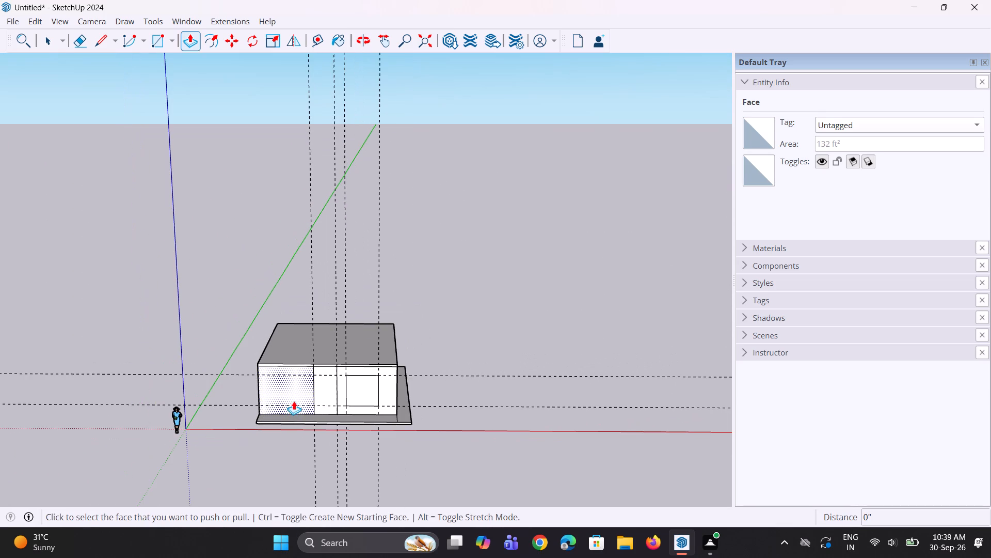
key("space")
key("space")
middle_click_drag(308, 383, 358, 481)
left_click_drag(243, 256, 411, 462)
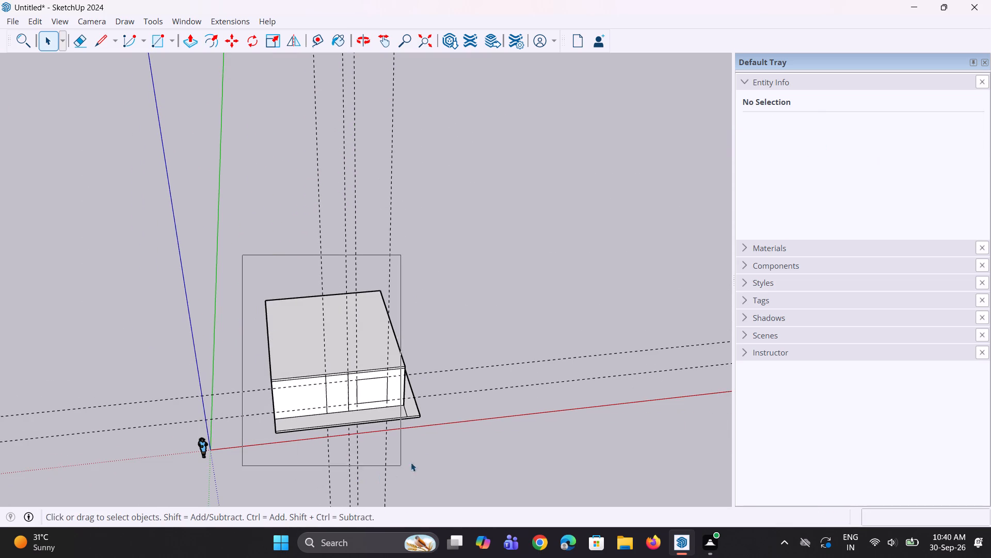
left_click_drag(411, 462, 431, 458)
middle_click_drag(441, 448, 372, 382)
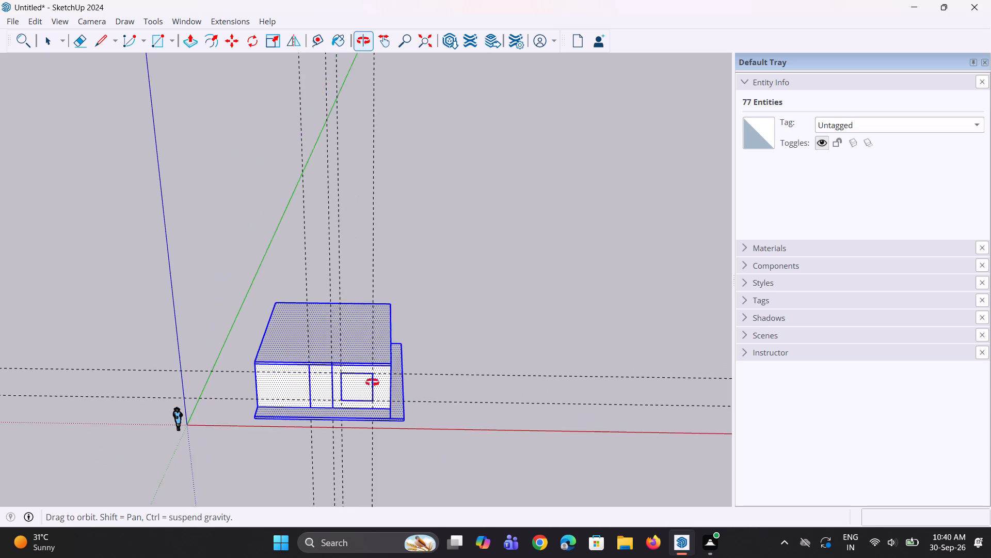
middle_click_drag(372, 382, 368, 375)
right_click(339, 372)
left_click(383, 267)
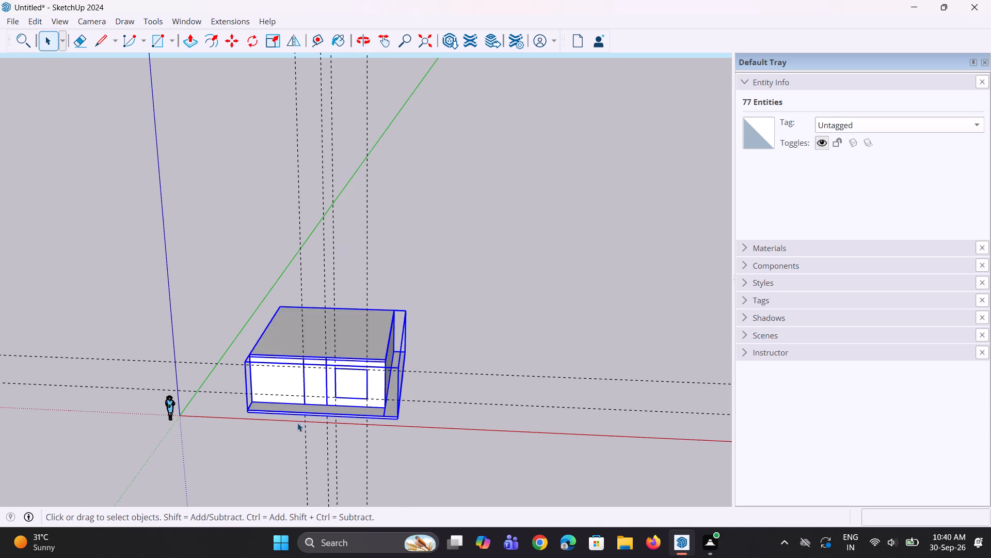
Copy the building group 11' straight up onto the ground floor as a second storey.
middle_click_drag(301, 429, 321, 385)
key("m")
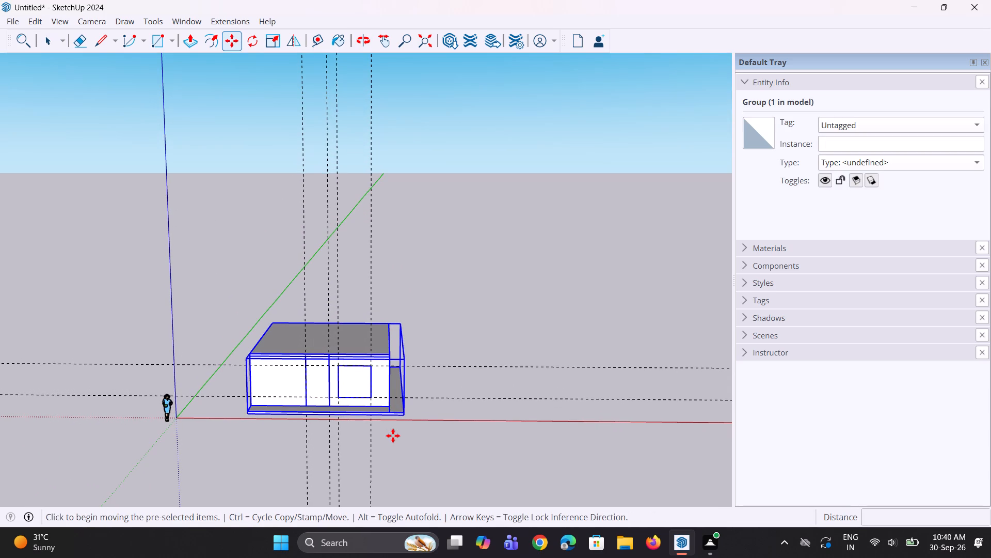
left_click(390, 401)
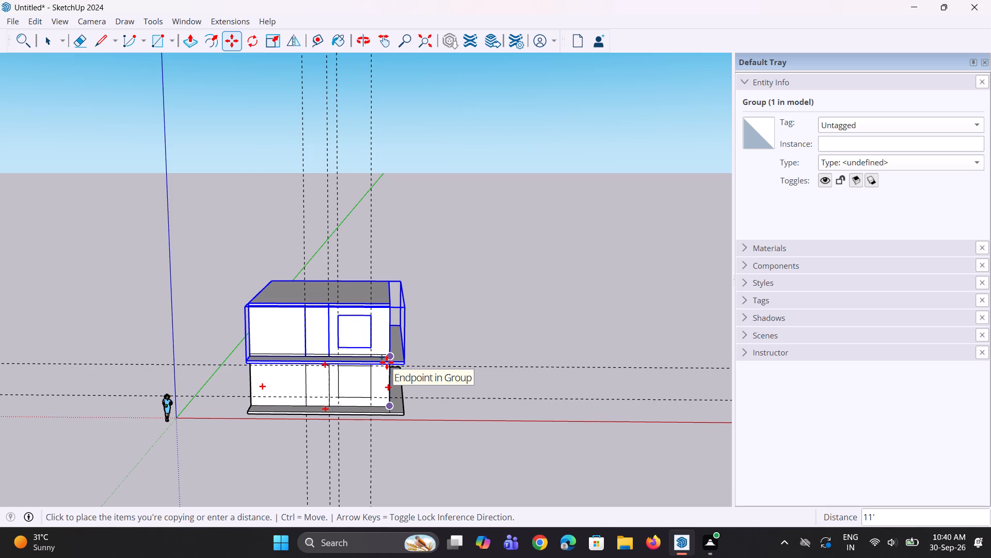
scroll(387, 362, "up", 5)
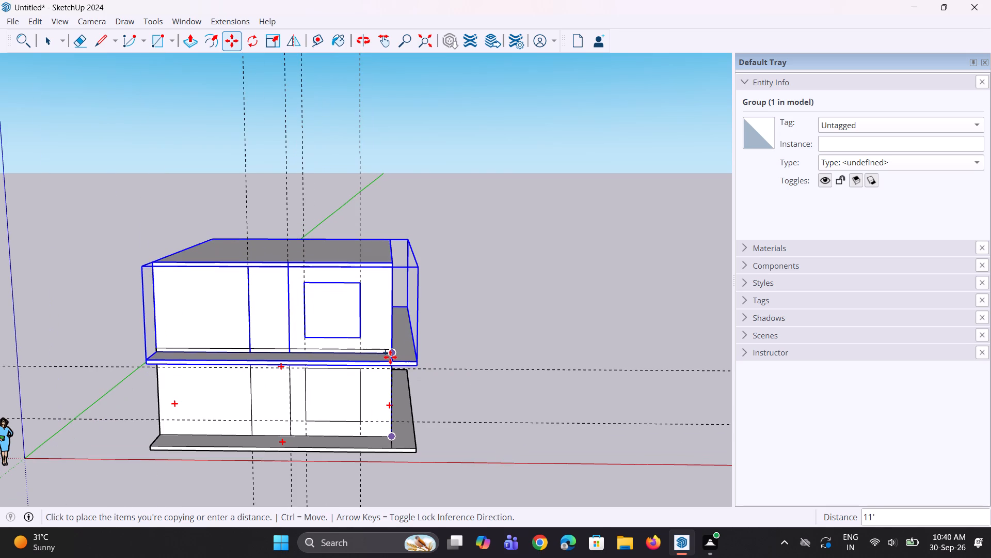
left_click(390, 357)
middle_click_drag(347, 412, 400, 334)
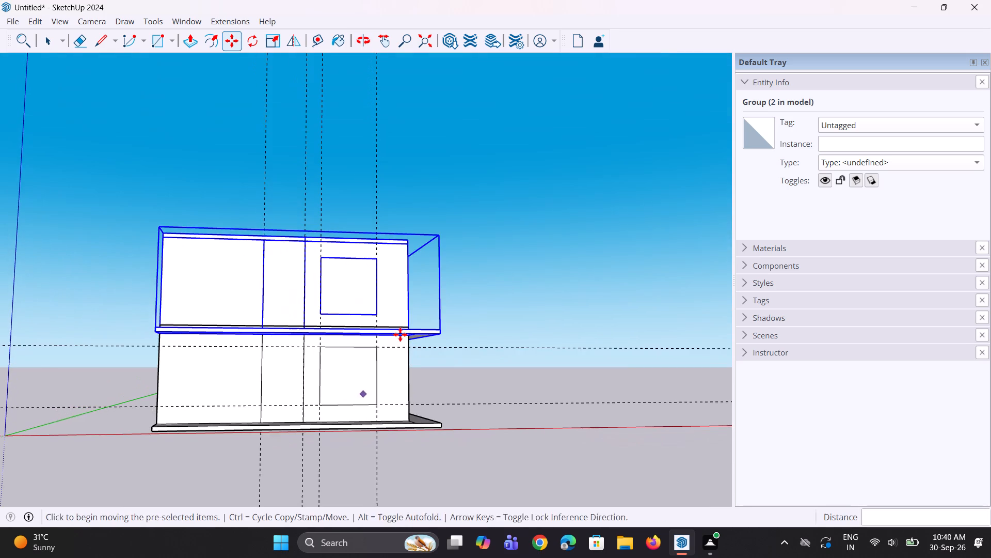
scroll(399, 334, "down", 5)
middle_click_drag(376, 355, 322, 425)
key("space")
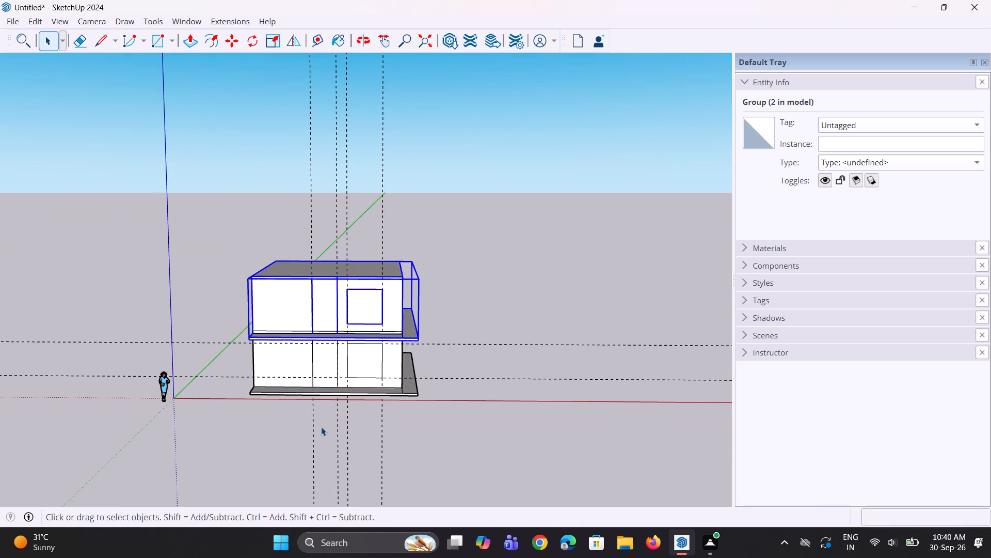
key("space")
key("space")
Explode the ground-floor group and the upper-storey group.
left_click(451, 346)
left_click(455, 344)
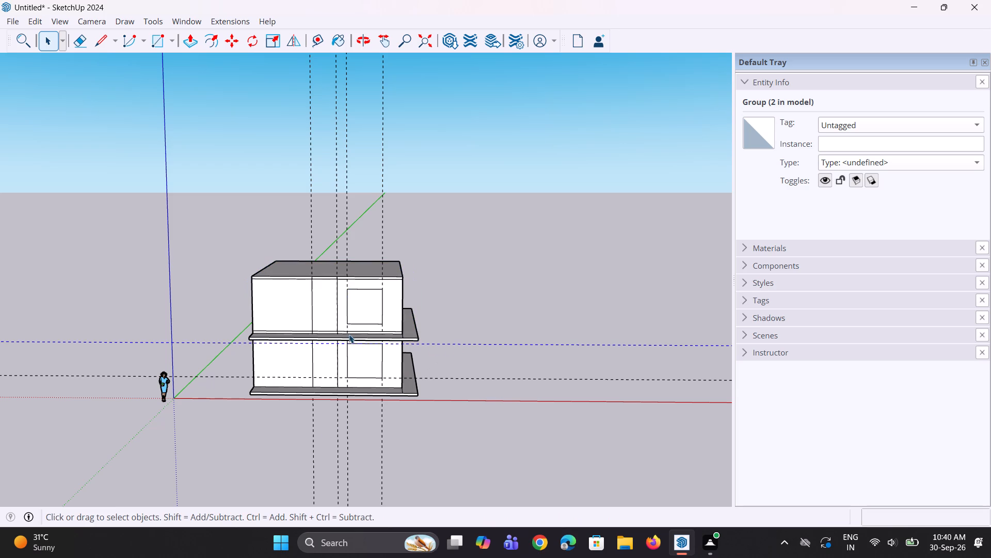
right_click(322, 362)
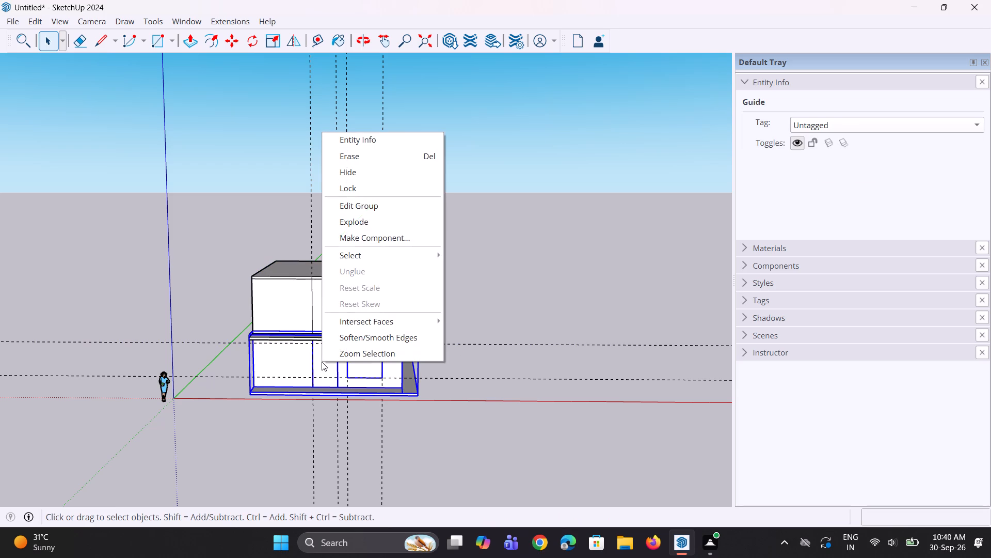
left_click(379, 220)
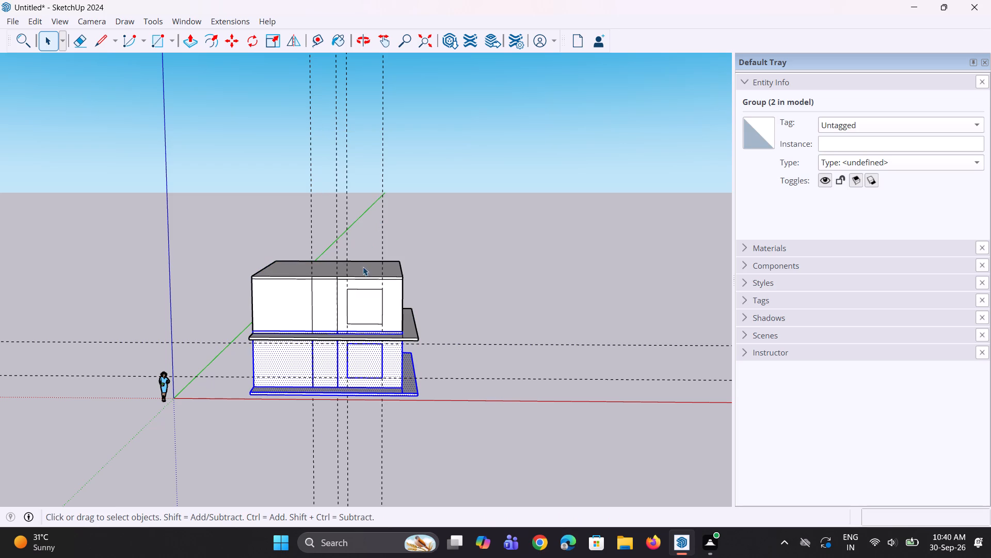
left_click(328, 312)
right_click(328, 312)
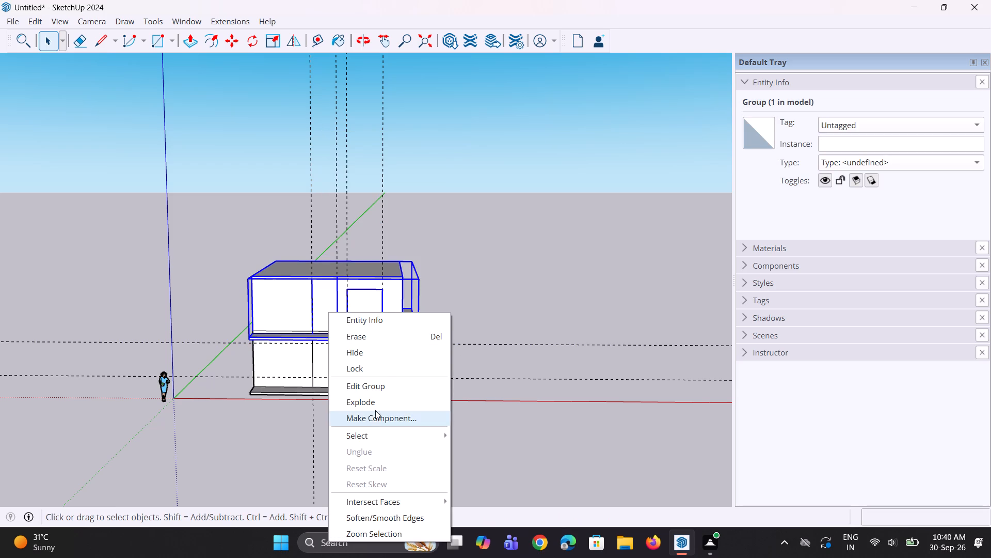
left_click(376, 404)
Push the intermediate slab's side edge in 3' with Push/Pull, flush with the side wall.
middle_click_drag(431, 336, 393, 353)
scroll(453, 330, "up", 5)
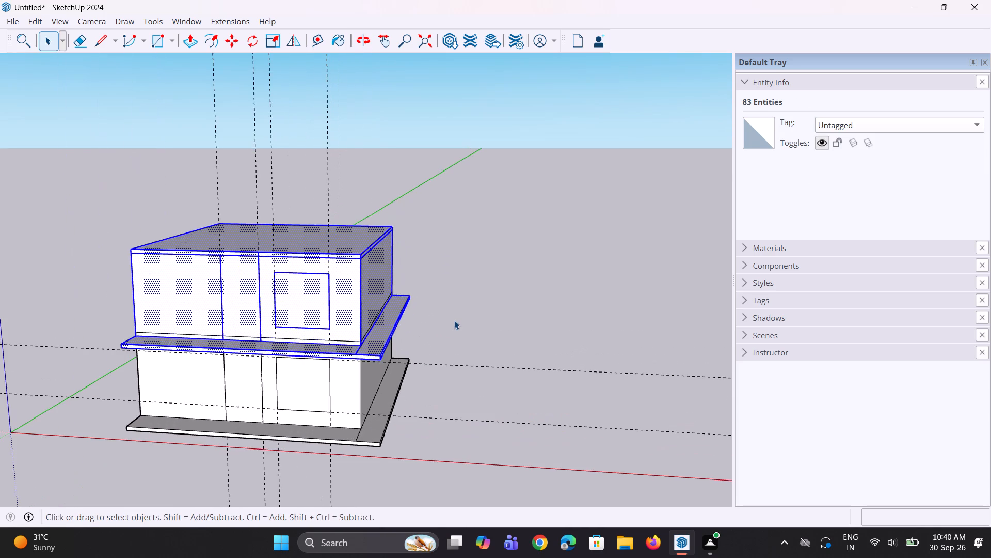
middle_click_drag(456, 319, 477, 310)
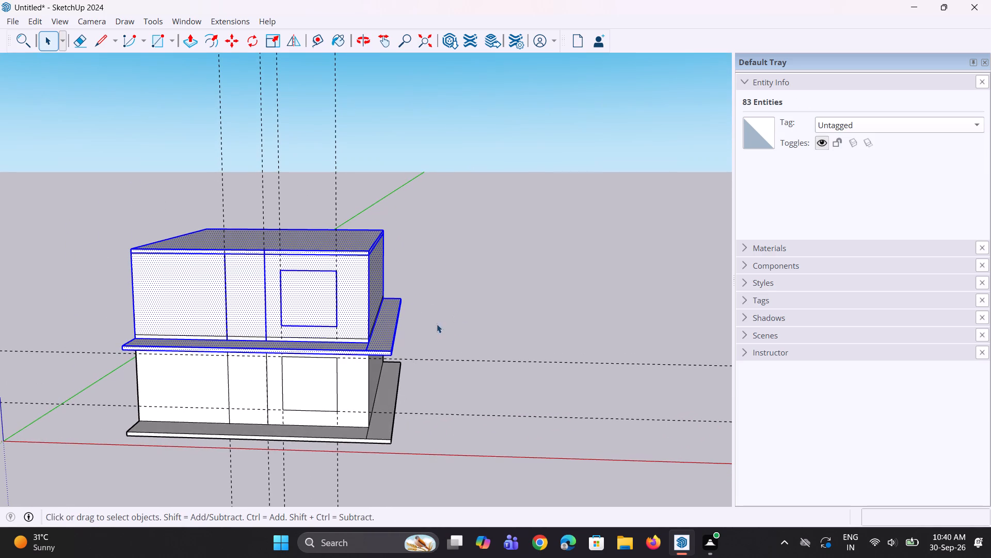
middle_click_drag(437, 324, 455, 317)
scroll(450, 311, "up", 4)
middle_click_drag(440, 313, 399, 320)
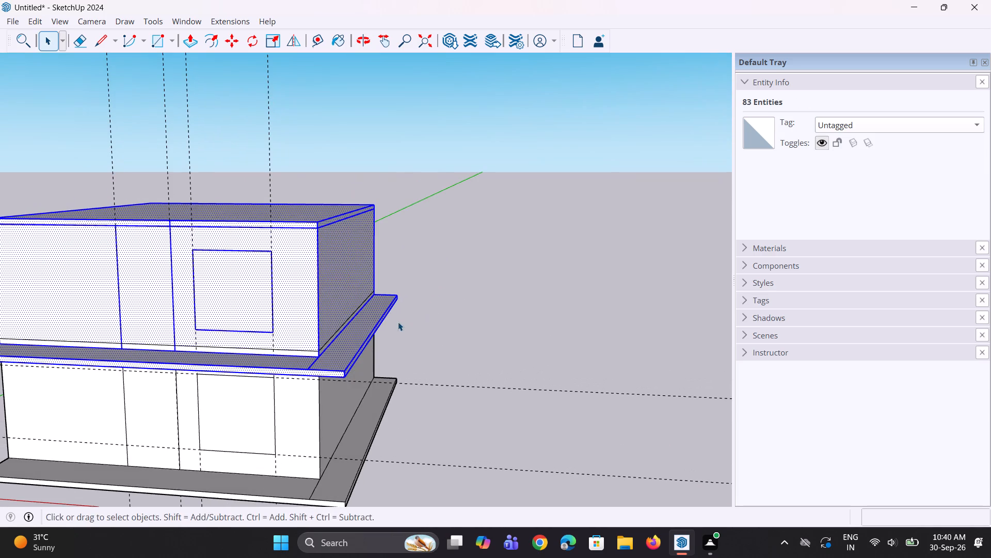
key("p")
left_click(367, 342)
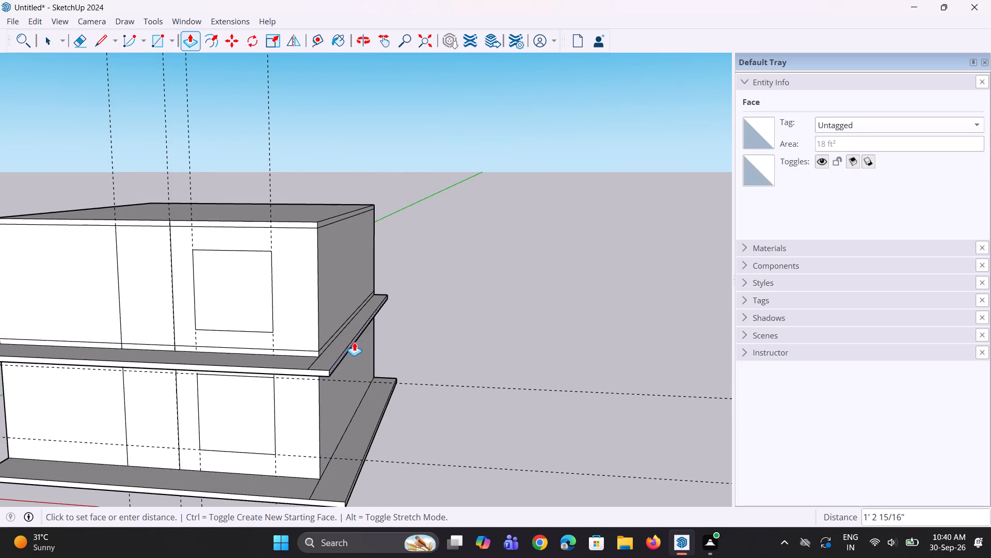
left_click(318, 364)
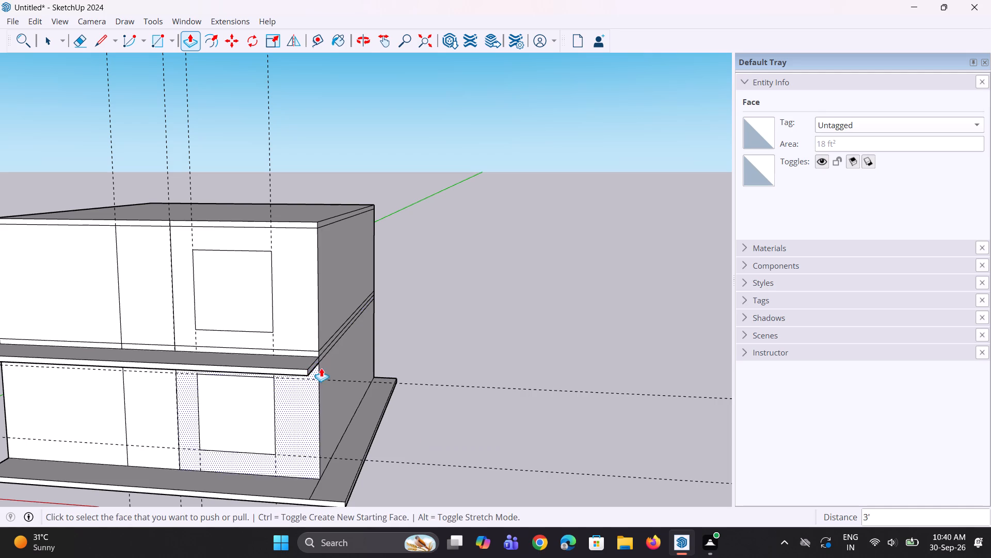
Examine the two stacked storeys and the slab projections between and below them from the front and both sides.
middle_click_drag(345, 362, 428, 347)
scroll(428, 347, "down", 5)
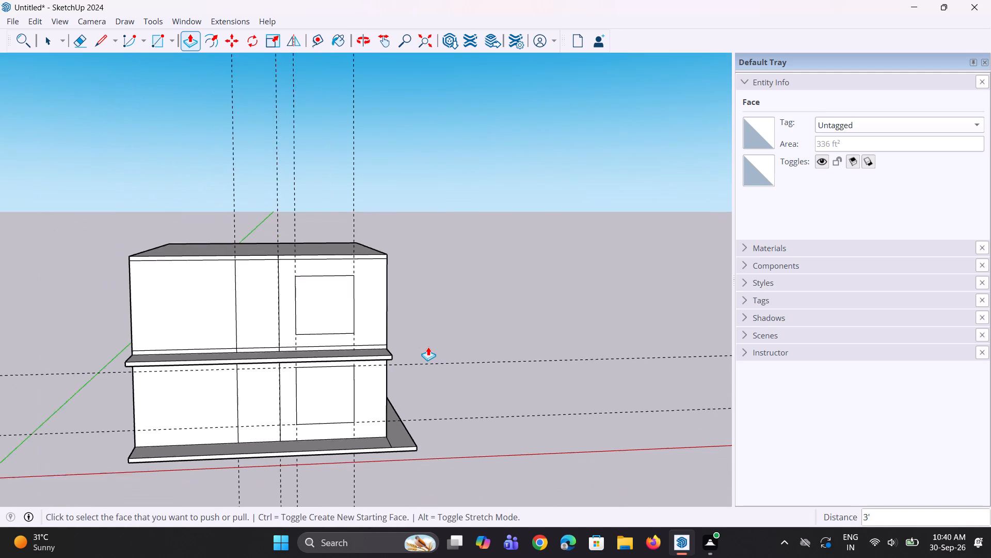
scroll(428, 347, "down", 1)
middle_click_drag(425, 345, 416, 352)
middle_click_drag(392, 368, 379, 388)
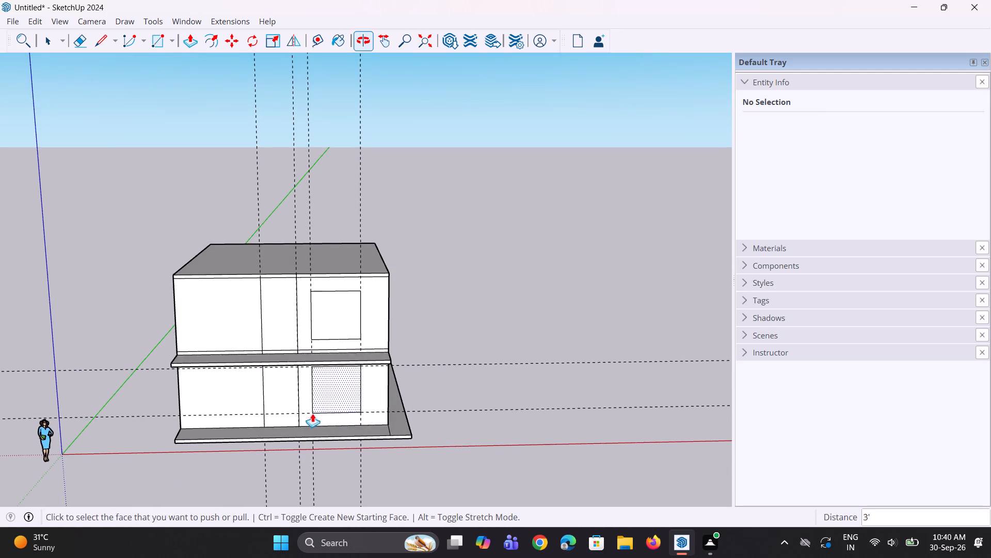
middle_click_drag(312, 414, 310, 356)
scroll(305, 401, "down", 4)
middle_click_drag(306, 401, 291, 435)
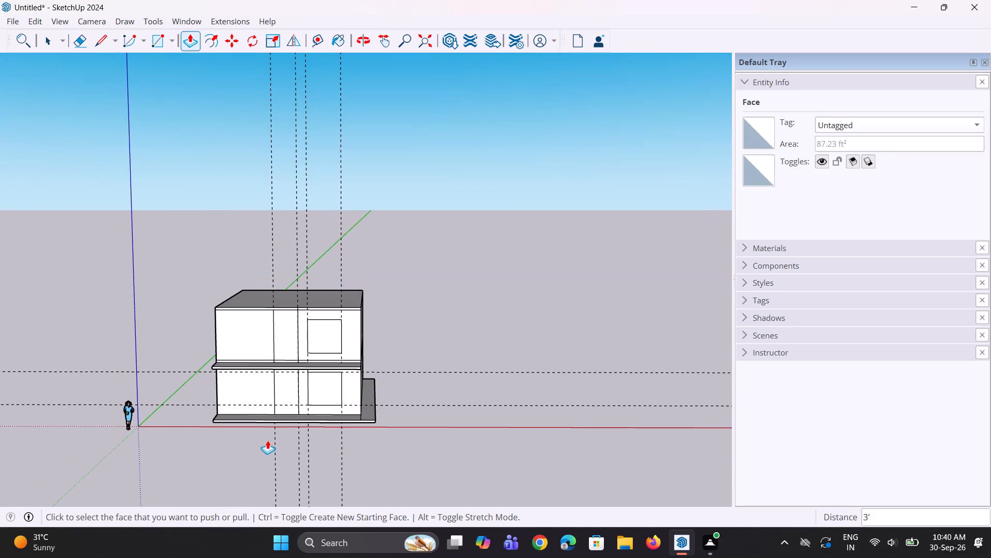
middle_click_drag(267, 440, 260, 433)
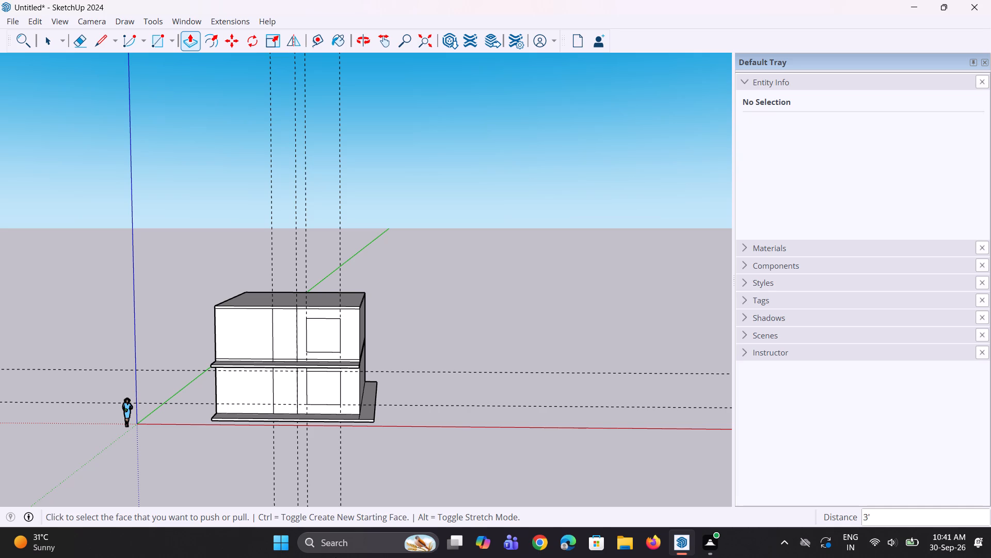
scroll(334, 557, "down", 6)
scroll(217, 326, "down", 8)
middle_click_drag(171, 364, 196, 366)
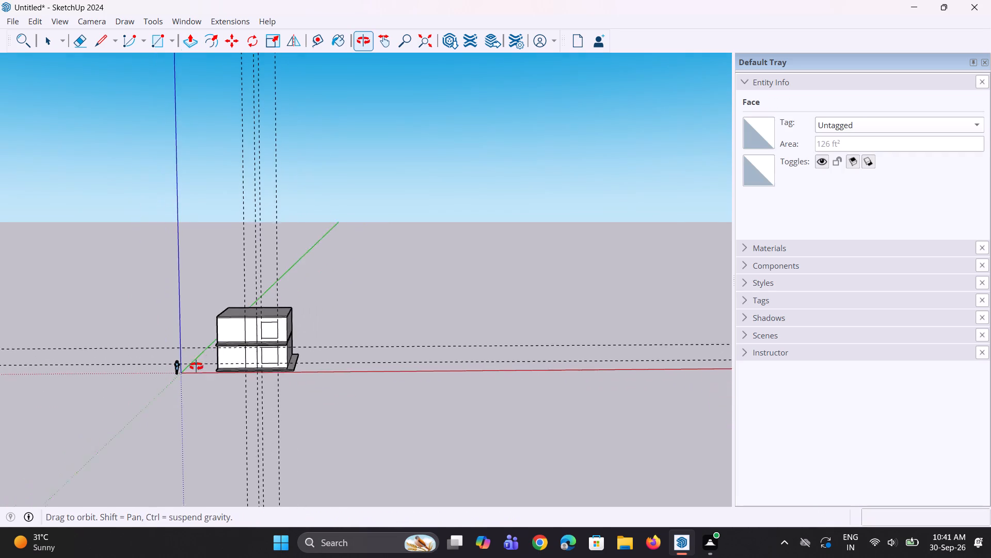
middle_click_drag(196, 366, 203, 364)
scroll(222, 361, "up", 9)
middle_click_drag(202, 367, 233, 364)
scroll(210, 334, "up", 1)
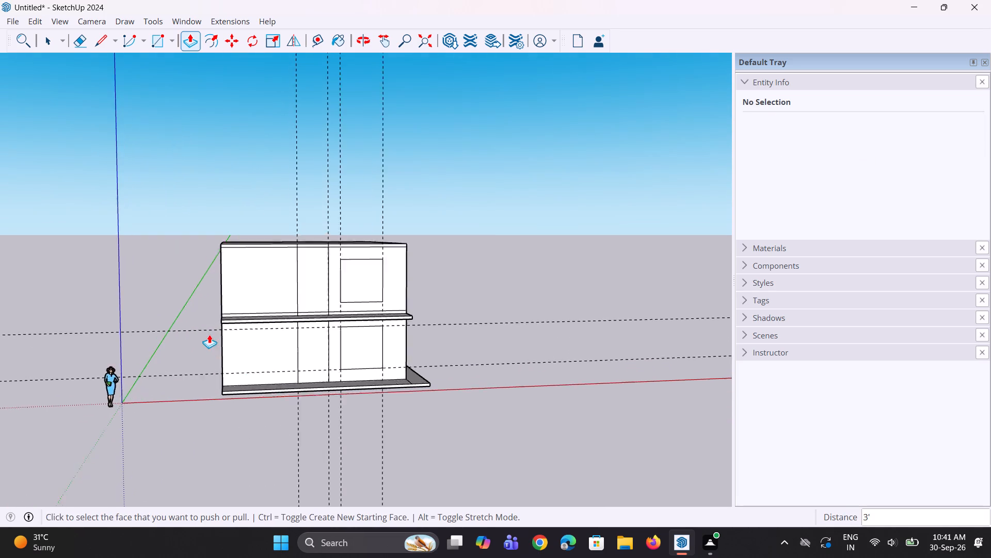
scroll(209, 334, "up", 5)
middle_click_drag(219, 348, 249, 345)
scroll(269, 330, "down", 5)
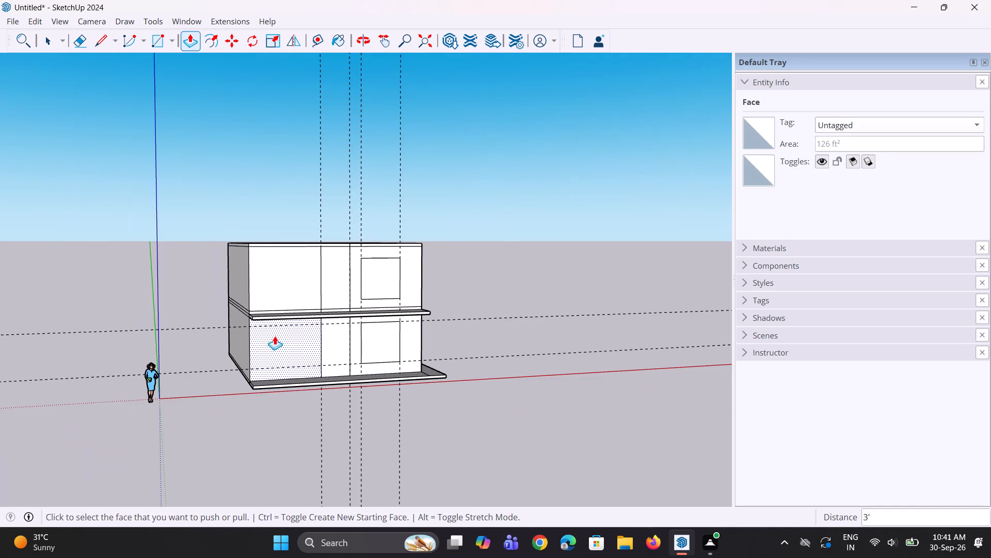
middle_click_drag(265, 360, 254, 393)
scroll(229, 338, "up", 3)
scroll(228, 331, "down", 1)
middle_click_drag(232, 330, 350, 330)
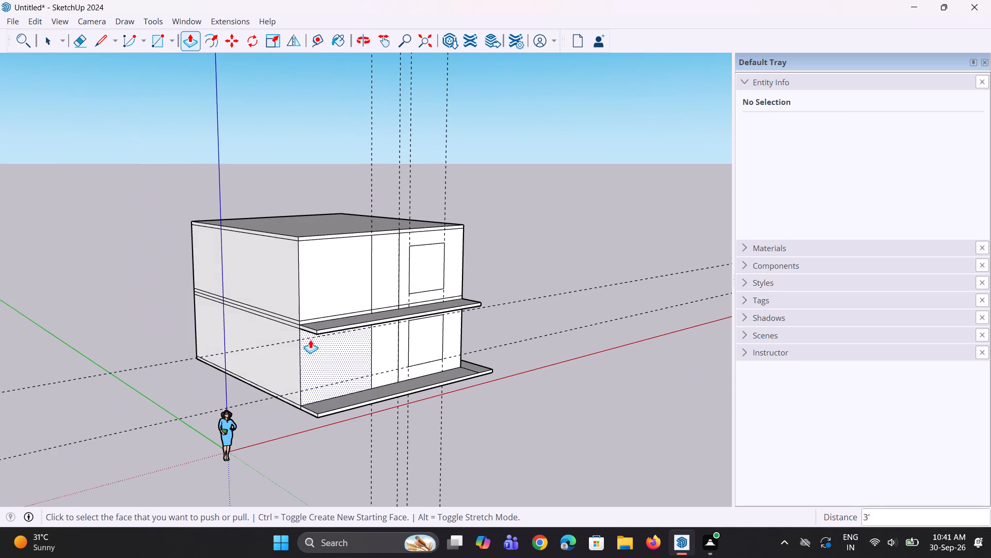
middle_click_drag(300, 340, 249, 316)
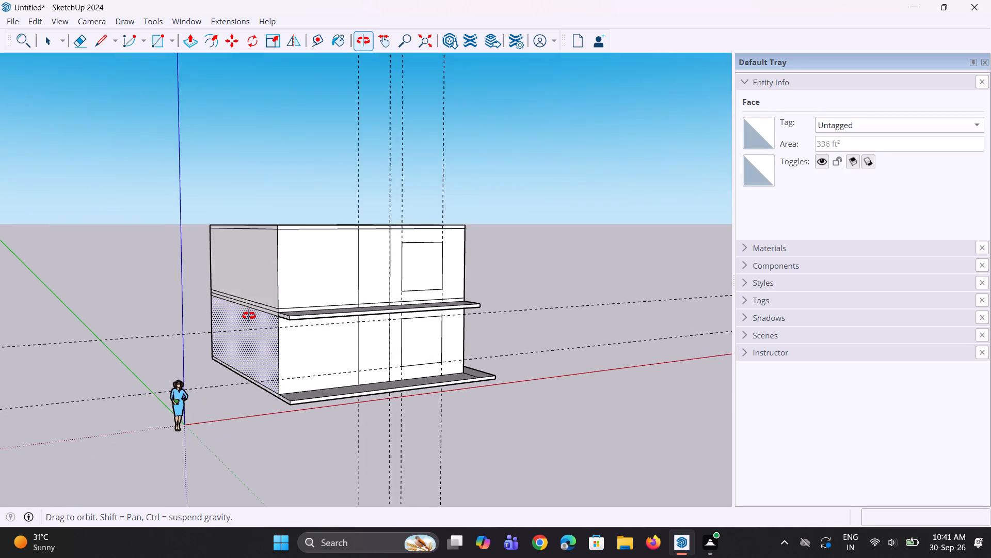
middle_click_drag(249, 316, 218, 330)
scroll(405, 353, "up", 2)
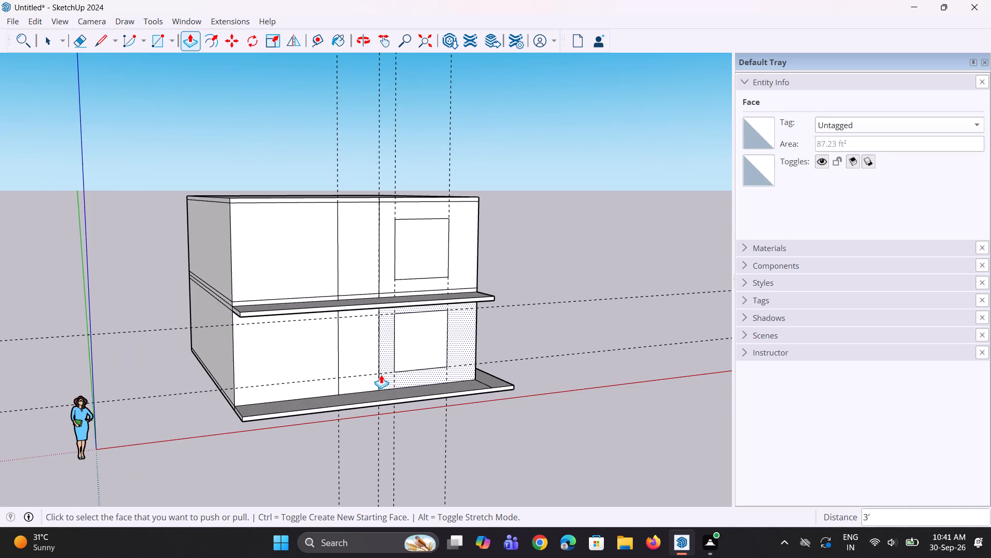
scroll(279, 320, "up", 2)
middle_click_drag(254, 301, 294, 326)
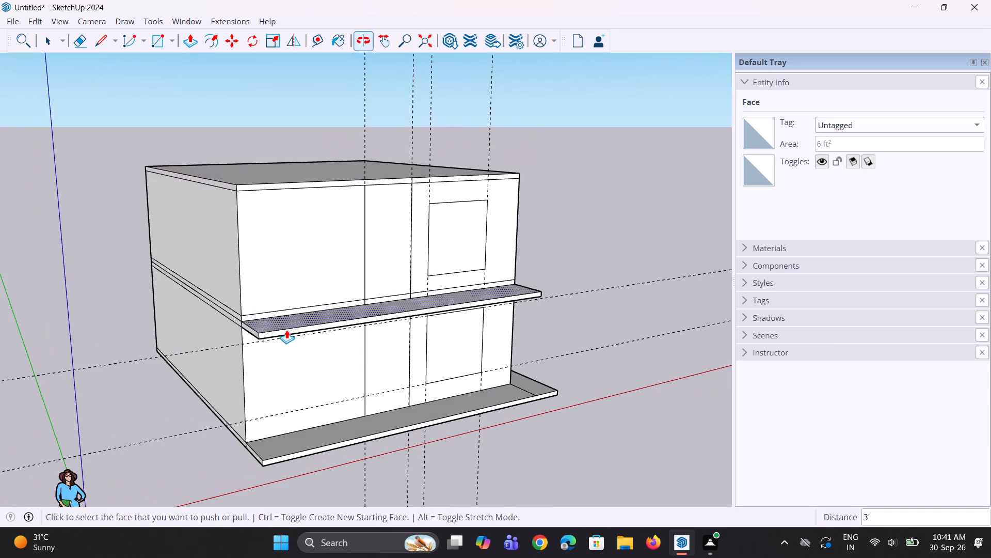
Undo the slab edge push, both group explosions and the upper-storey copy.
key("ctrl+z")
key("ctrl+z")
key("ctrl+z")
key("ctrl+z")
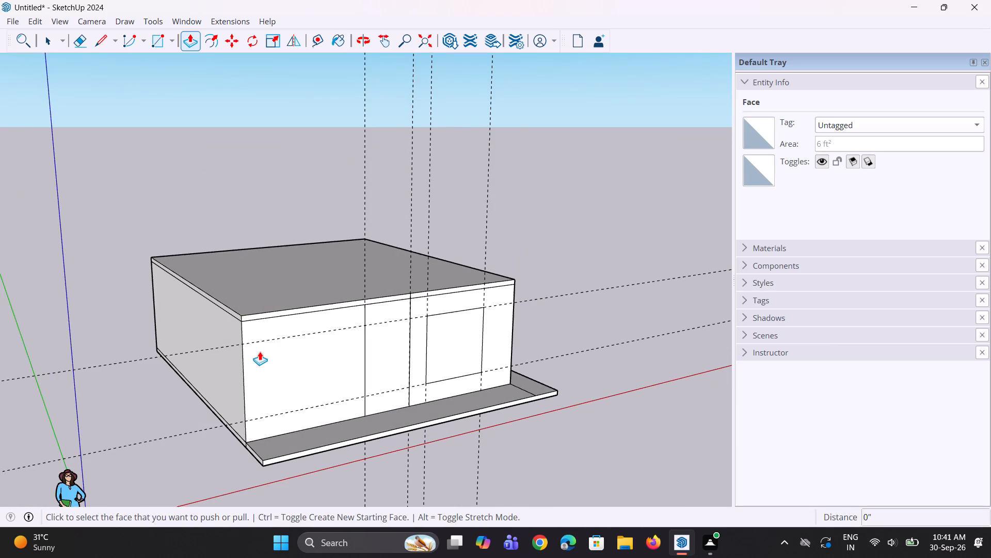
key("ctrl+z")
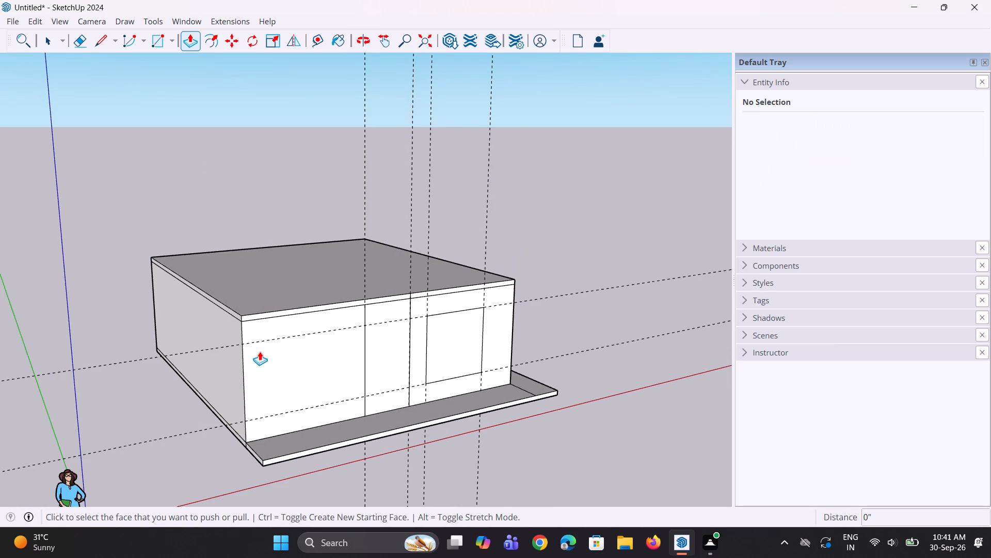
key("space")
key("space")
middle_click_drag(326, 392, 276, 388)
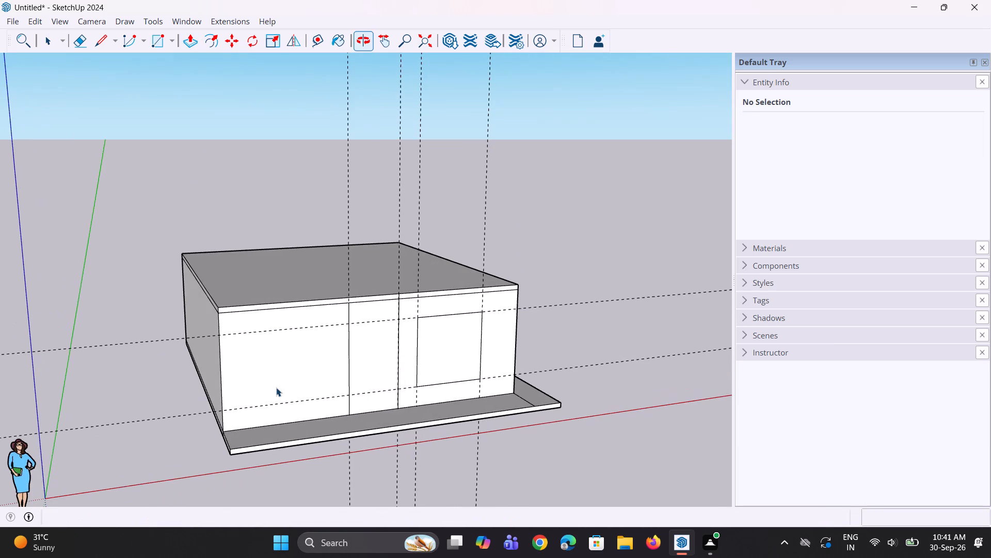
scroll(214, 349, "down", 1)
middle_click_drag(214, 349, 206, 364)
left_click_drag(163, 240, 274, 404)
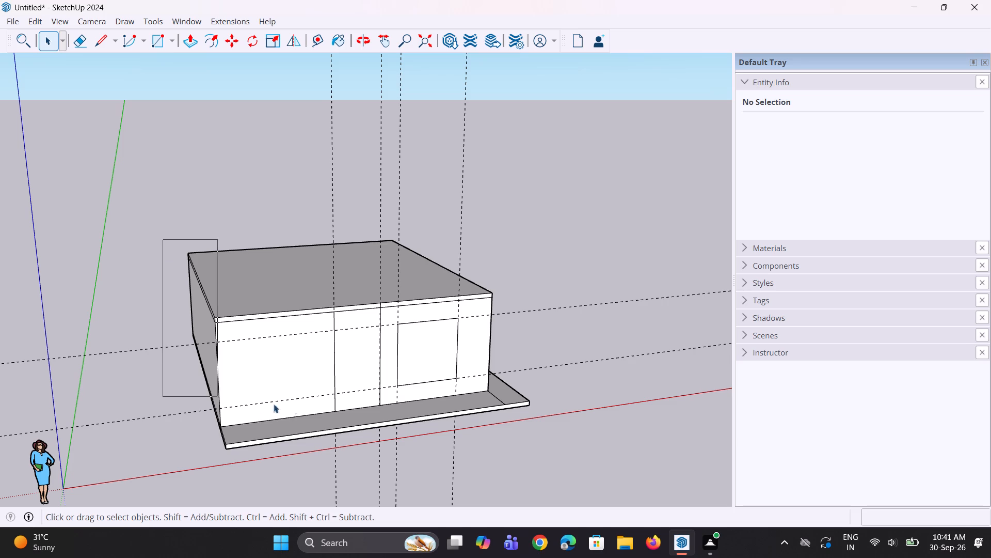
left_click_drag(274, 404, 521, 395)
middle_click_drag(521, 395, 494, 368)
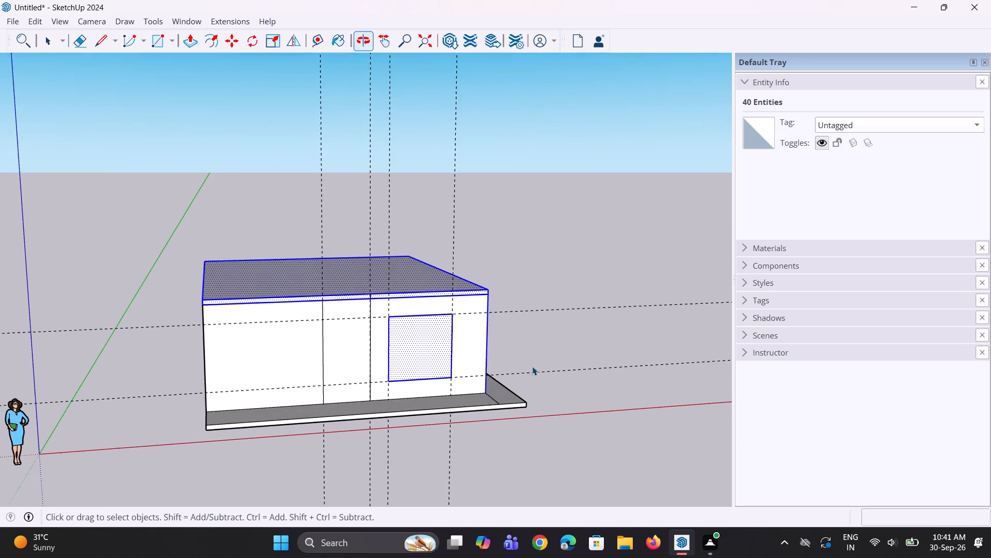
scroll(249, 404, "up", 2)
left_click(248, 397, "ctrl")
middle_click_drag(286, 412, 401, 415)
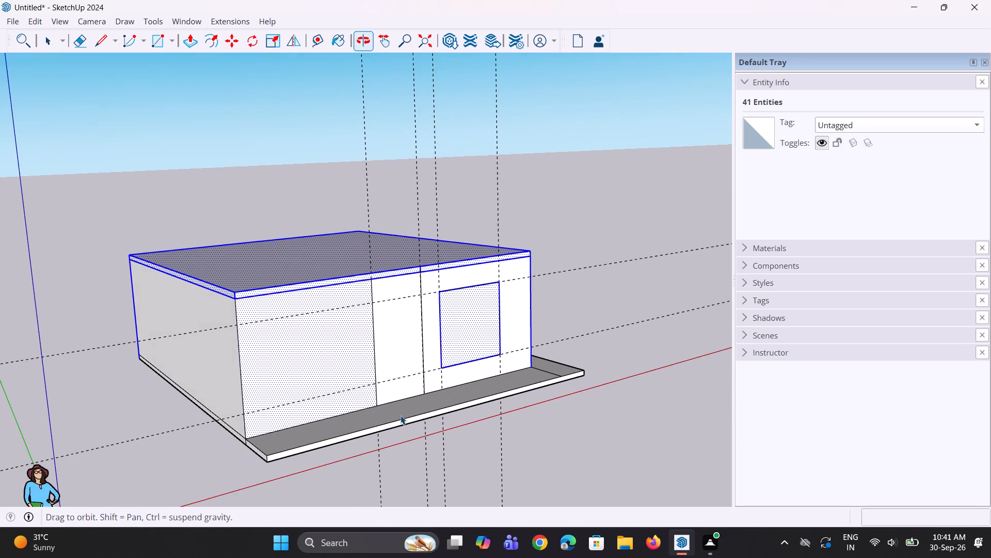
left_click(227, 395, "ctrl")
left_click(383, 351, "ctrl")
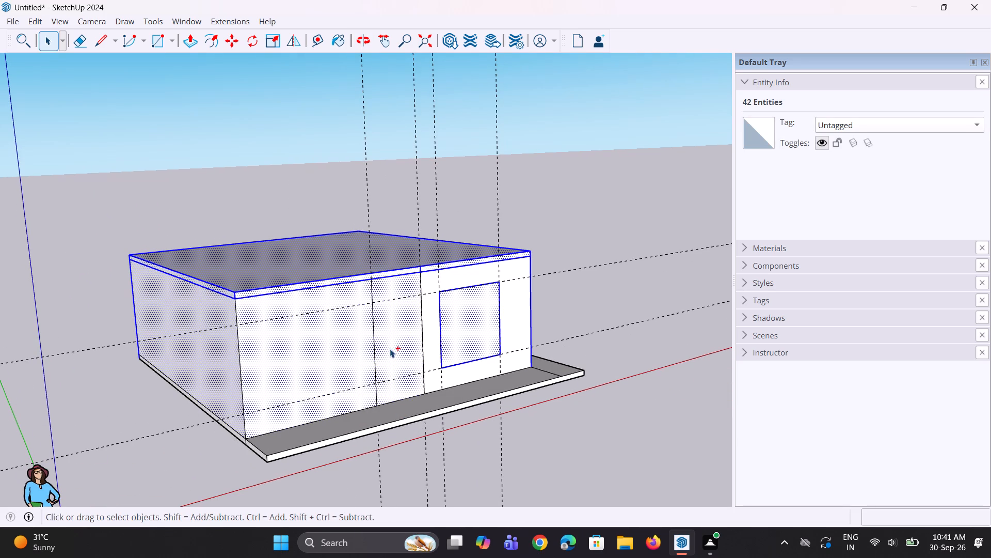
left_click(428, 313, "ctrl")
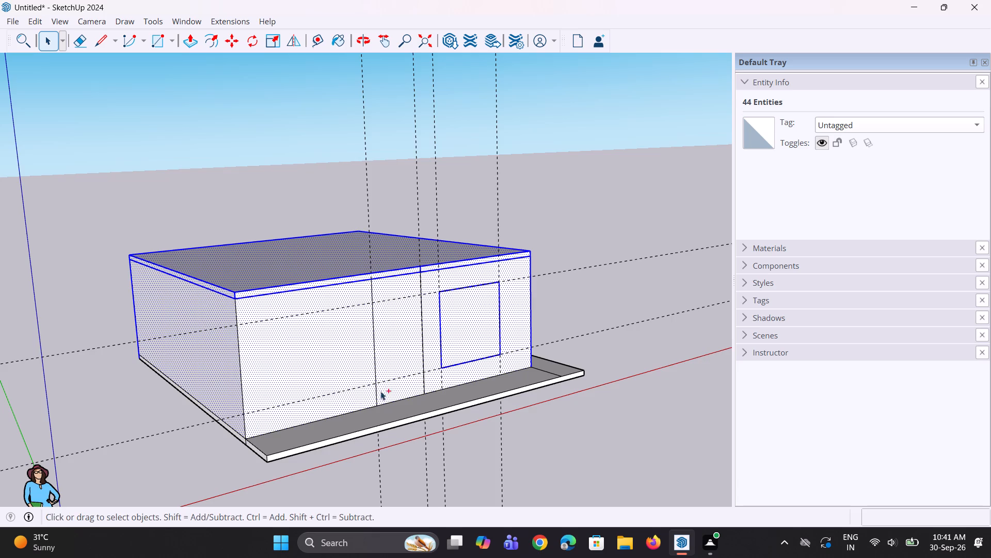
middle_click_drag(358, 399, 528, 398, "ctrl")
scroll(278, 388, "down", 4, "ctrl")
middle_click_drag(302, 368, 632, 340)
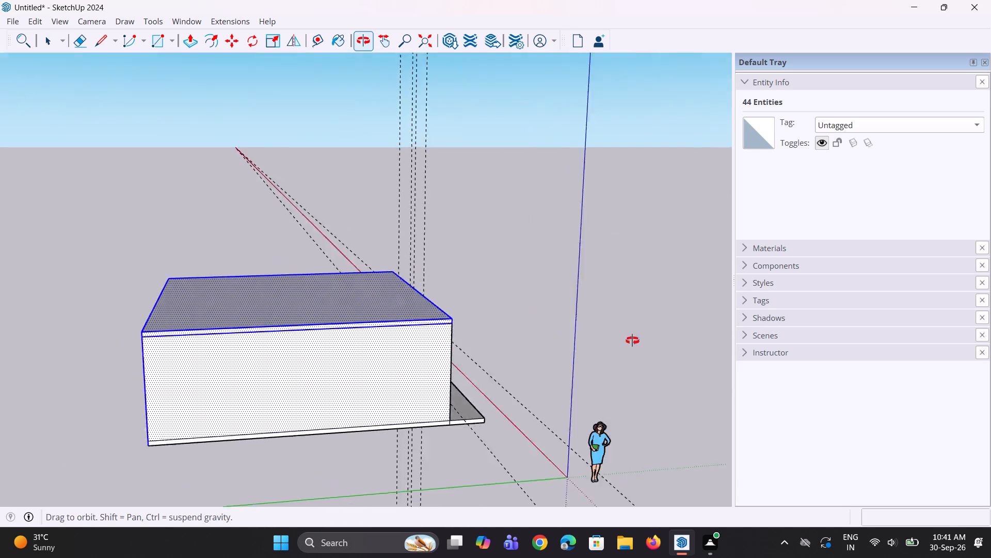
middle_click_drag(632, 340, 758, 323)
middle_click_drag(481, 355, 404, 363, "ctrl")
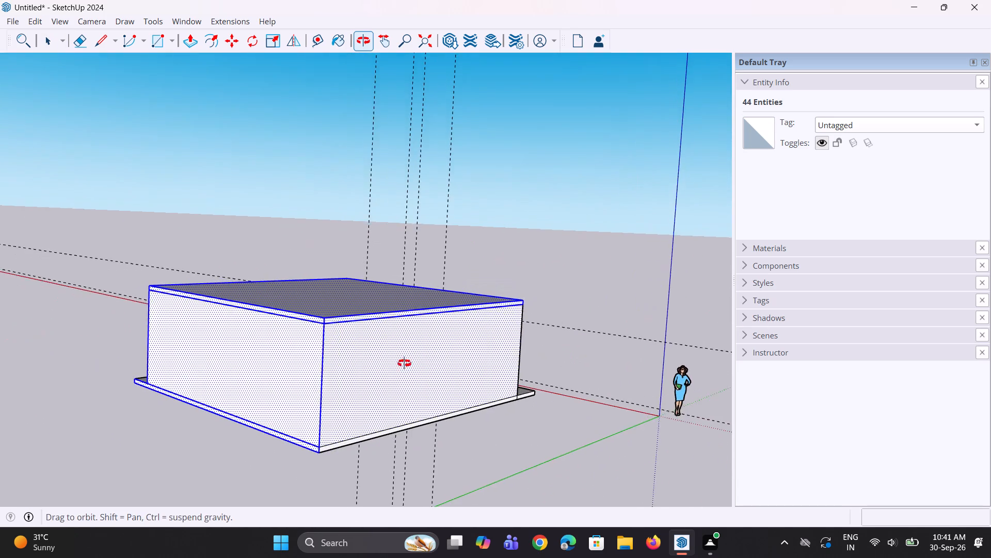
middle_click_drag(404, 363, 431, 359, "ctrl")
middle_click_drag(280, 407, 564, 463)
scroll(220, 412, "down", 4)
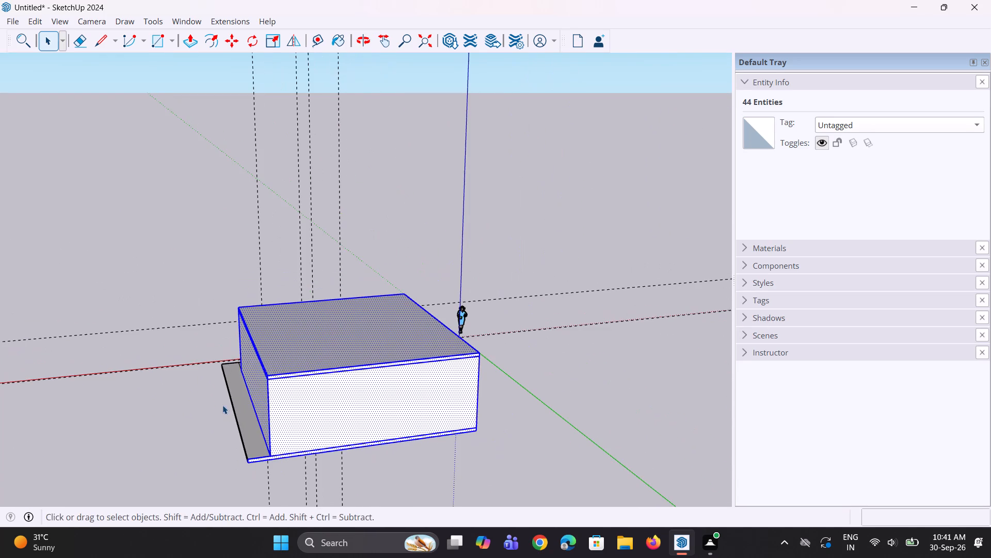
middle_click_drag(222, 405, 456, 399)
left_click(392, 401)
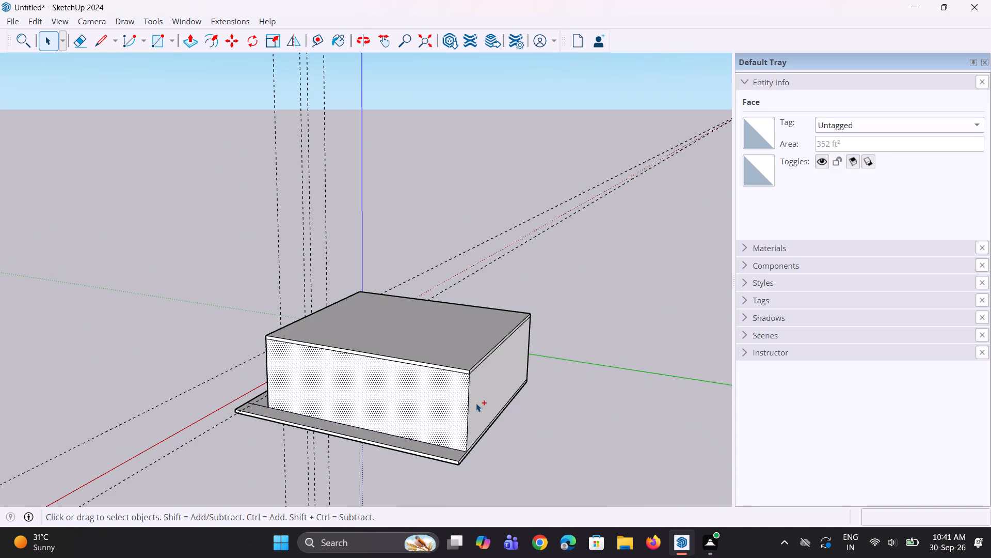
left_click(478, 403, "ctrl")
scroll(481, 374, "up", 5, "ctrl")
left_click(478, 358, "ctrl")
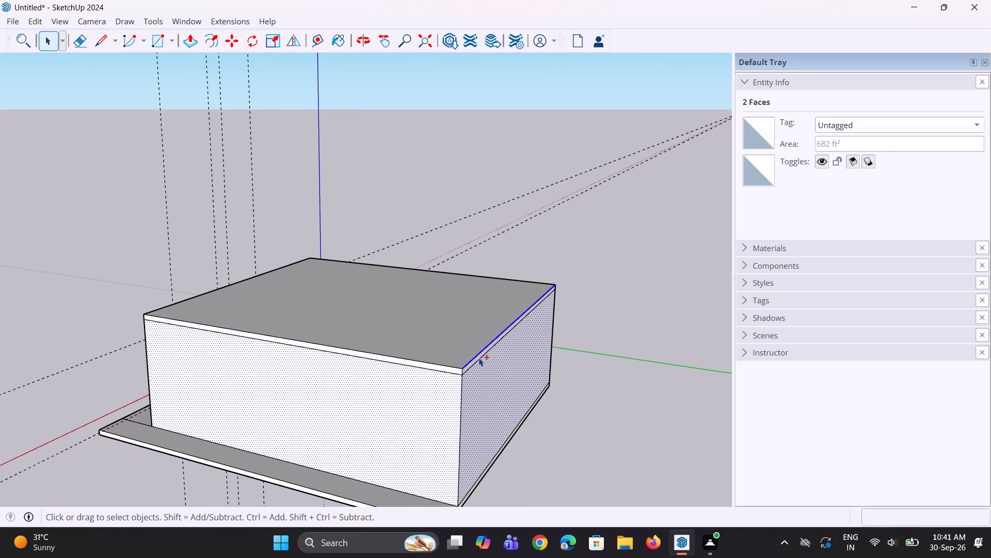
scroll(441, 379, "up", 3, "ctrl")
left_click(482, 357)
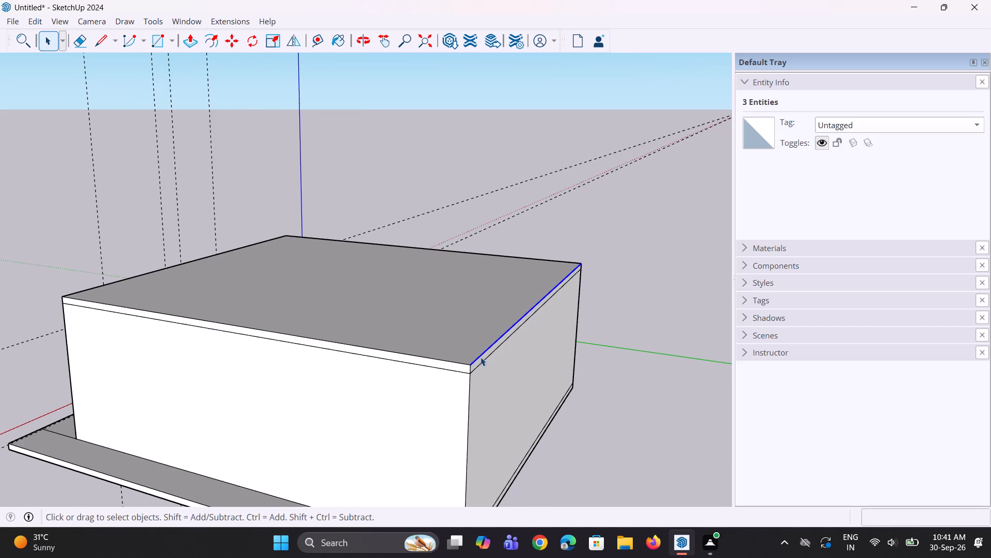
Select the rear wall, the side wall above the slab projection, and the top slab's edge faces above both walls.
scroll(477, 368, "up", 6)
left_click(475, 364)
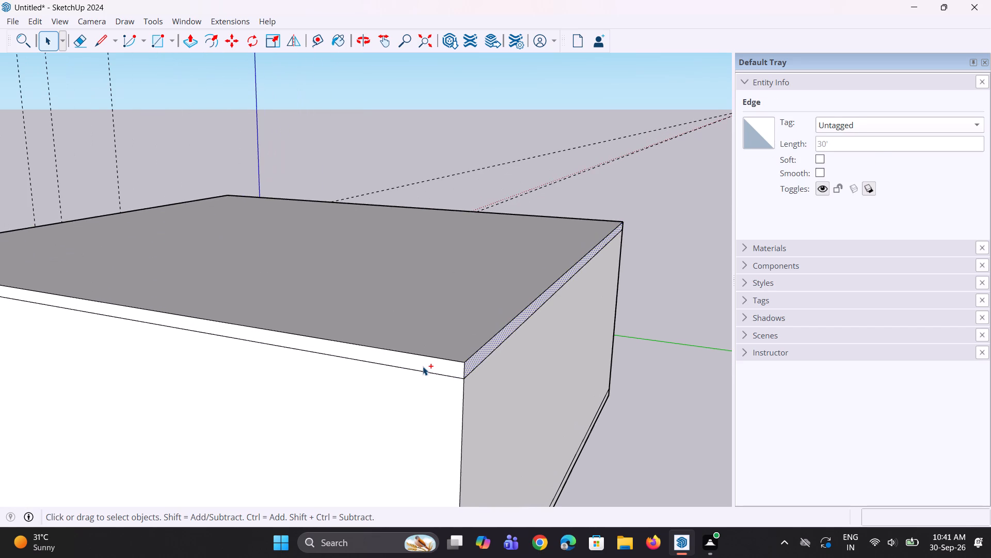
left_click(423, 366, "ctrl")
left_click(411, 400, "ctrl")
left_click(513, 428, "ctrl")
Add all front wall panels, the window rectangle, the top slab's front edge faces and its top face to the selection.
scroll(394, 355, "down", 11)
middle_click_drag(124, 407, 519, 454)
scroll(285, 409, "down", 4)
middle_click_drag(276, 404, 374, 401)
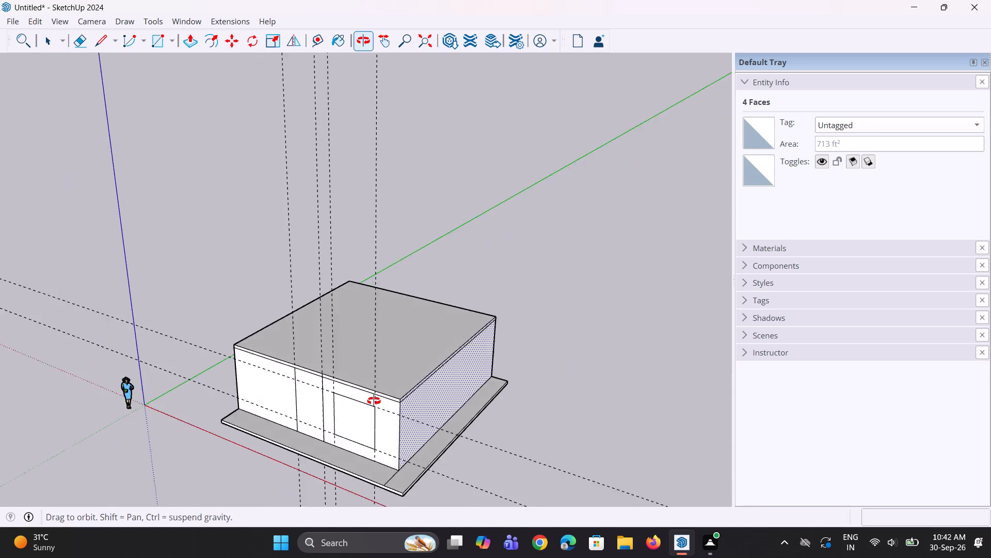
middle_click_drag(374, 401, 479, 365)
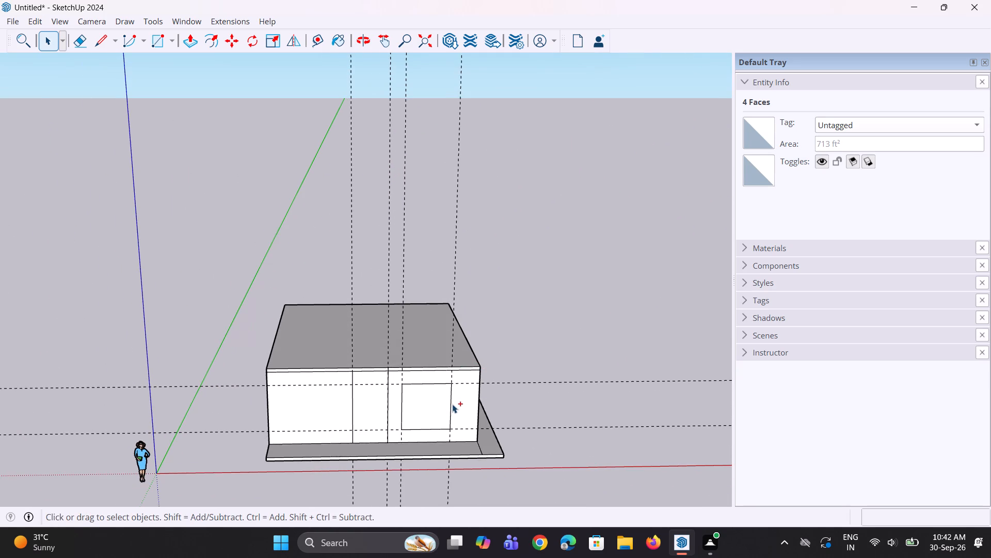
scroll(452, 404, "up", 2, "ctrl")
left_click(456, 403, "ctrl")
scroll(372, 395, "up", 6, "ctrl")
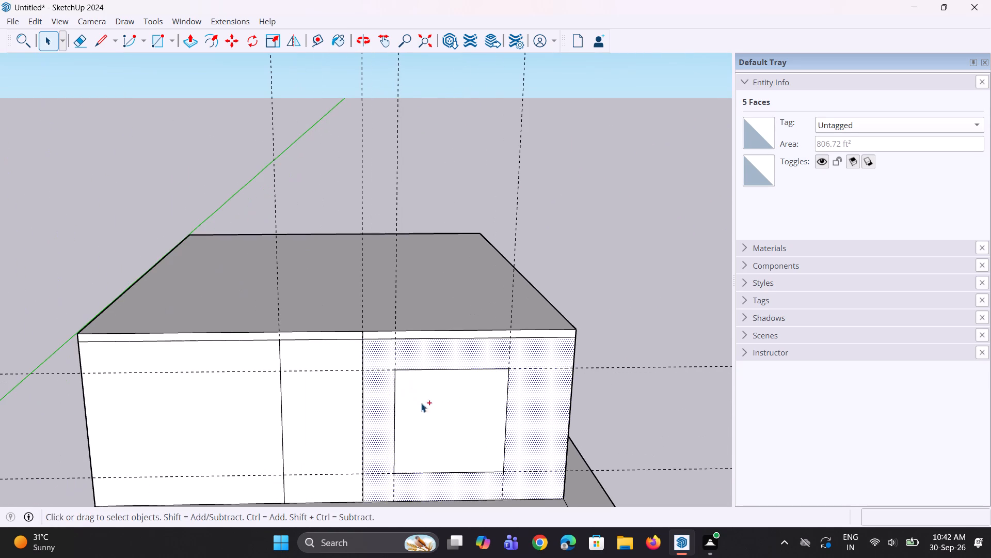
left_click(434, 412, "ctrl")
scroll(341, 386, "up", 3, "ctrl")
left_click(338, 389, "ctrl")
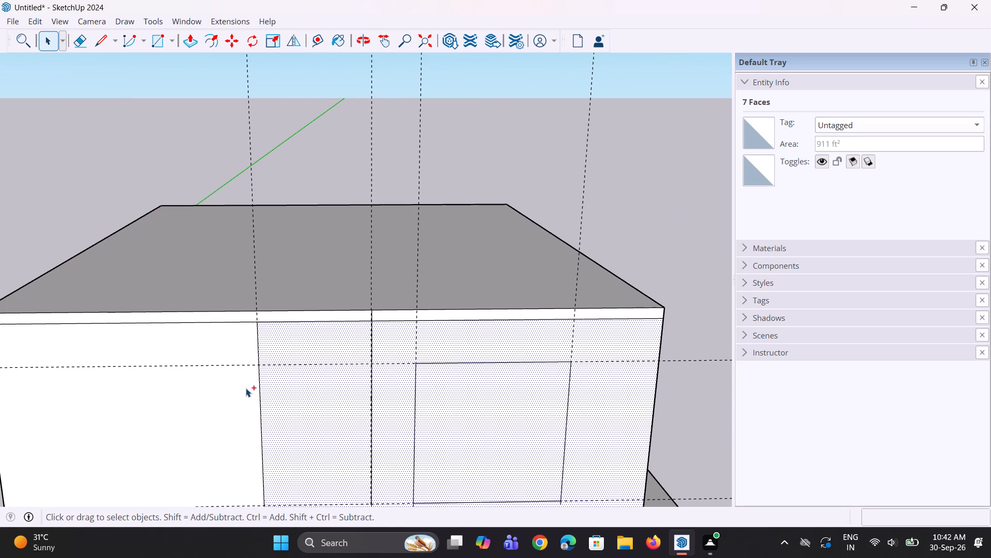
left_click(235, 393, "ctrl")
scroll(234, 393, "down", 5)
scroll(308, 326, "up", 6)
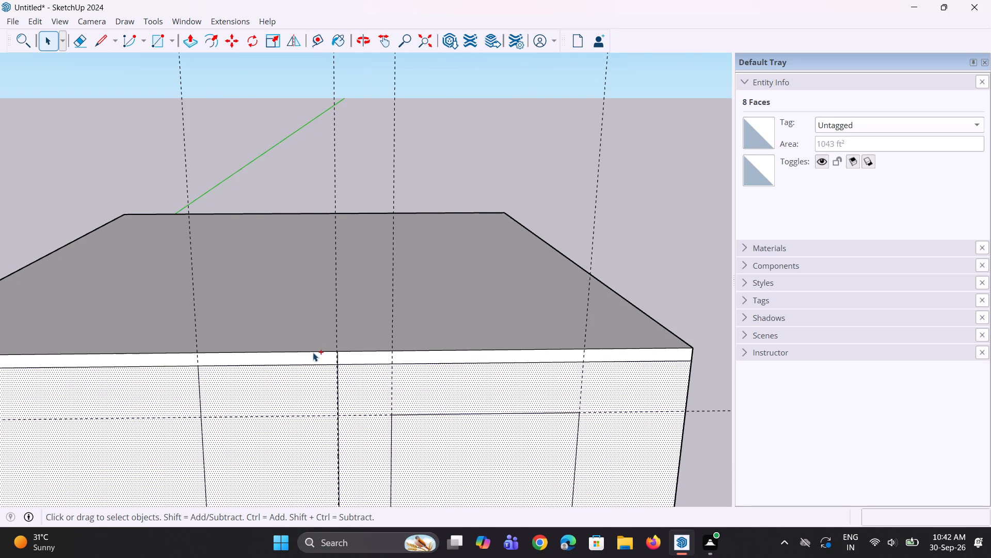
left_click(313, 359, "ctrl")
left_click(324, 317, "ctrl")
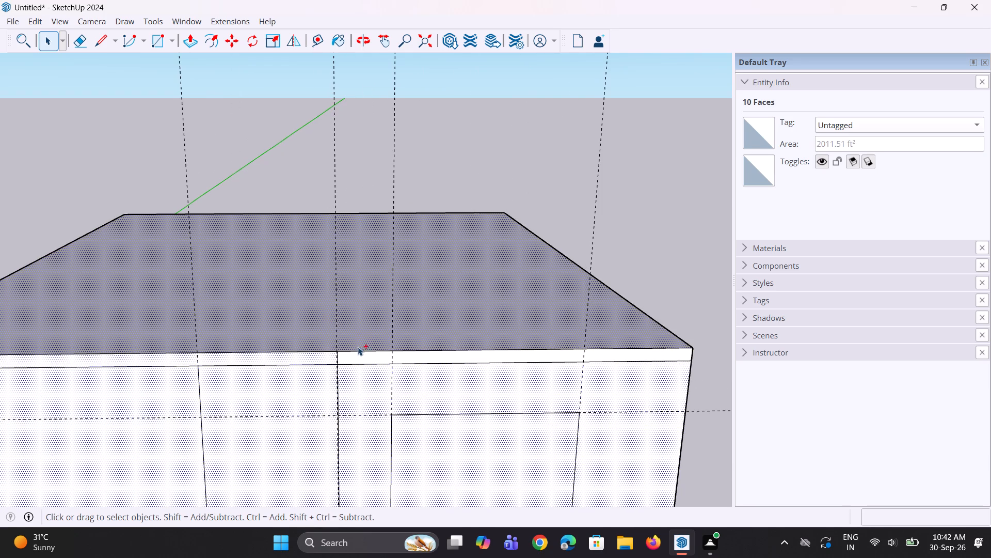
left_click(360, 356, "ctrl")
Add the side wall flush with the base slab and the top slab's edge face above it to the selection.
scroll(415, 363, "down", 5)
scroll(179, 372, "up", 3)
scroll(119, 369, "down", 12)
middle_click_drag(128, 357, 312, 357)
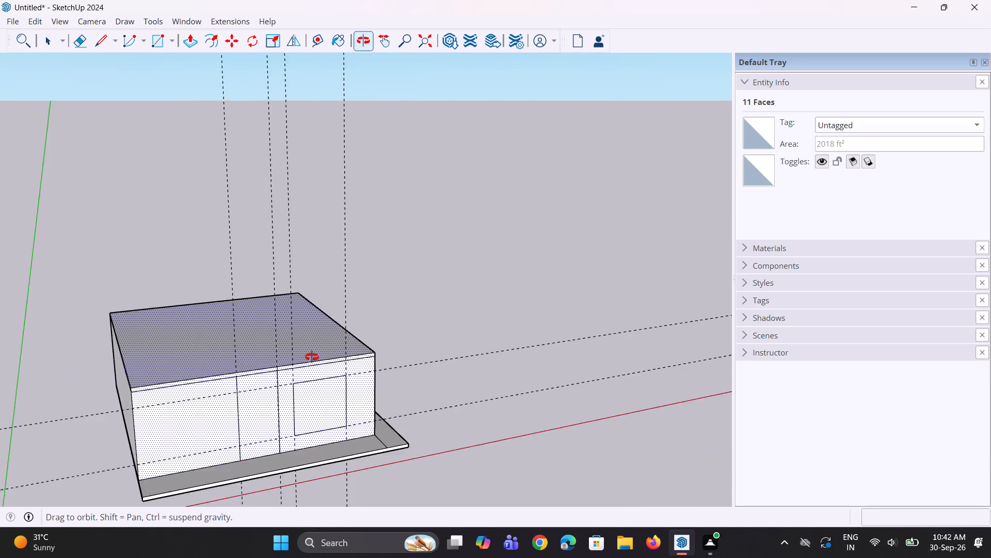
middle_click_drag(312, 357, 363, 343)
scroll(239, 328, "down", 4)
middle_click_drag(220, 371, 366, 366)
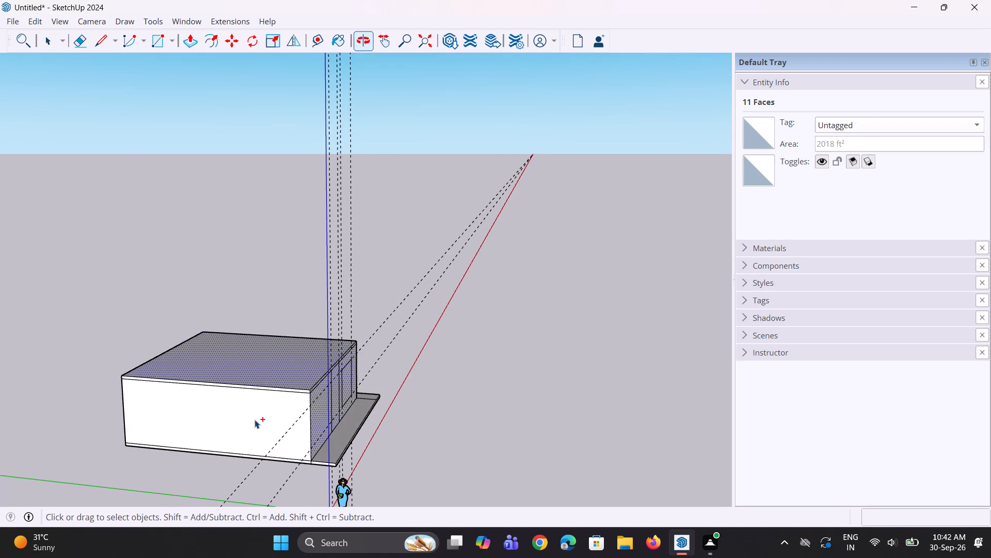
left_click(254, 420, "ctrl")
scroll(254, 420, "down", 5)
middle_click_drag(205, 407, 350, 393)
scroll(187, 437, "up", 4)
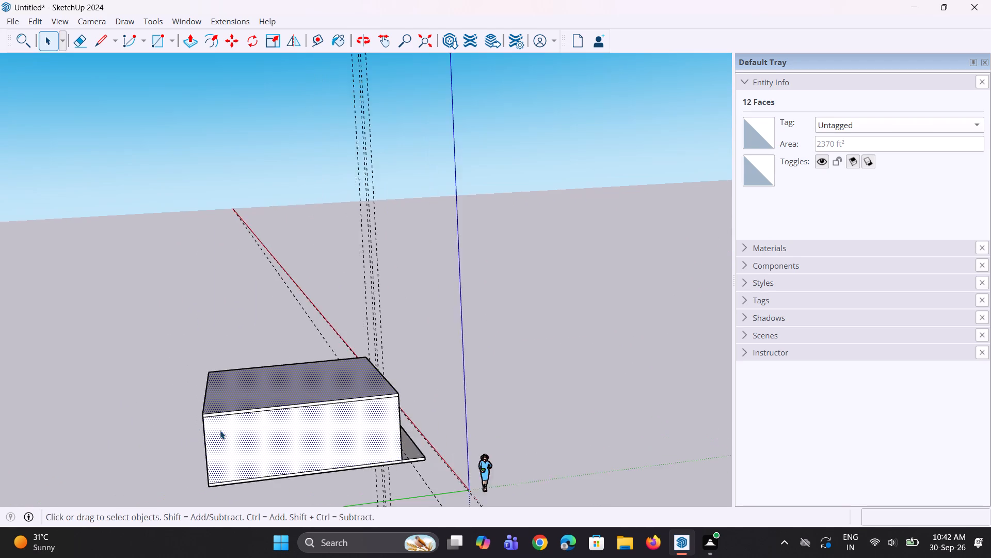
scroll(220, 430, "up", 10)
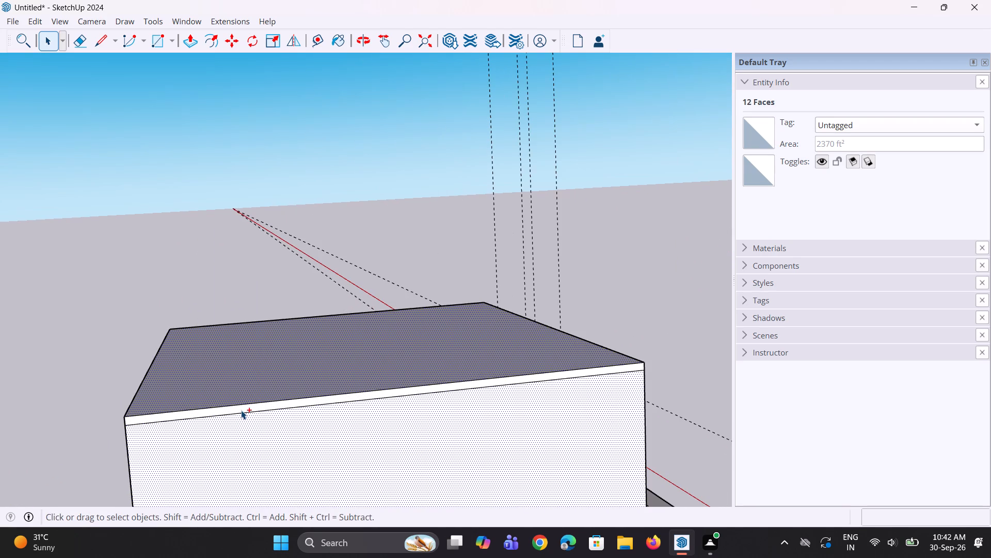
left_click(241, 410, "ctrl")
Copy the selected storey faces 11' 6" straight up from the wall's bottom front corner to the top slab's corner, then clear the selection.
scroll(242, 409, "down", 6)
scroll(235, 368, "down", 4)
middle_click_drag(111, 415, 304, 432)
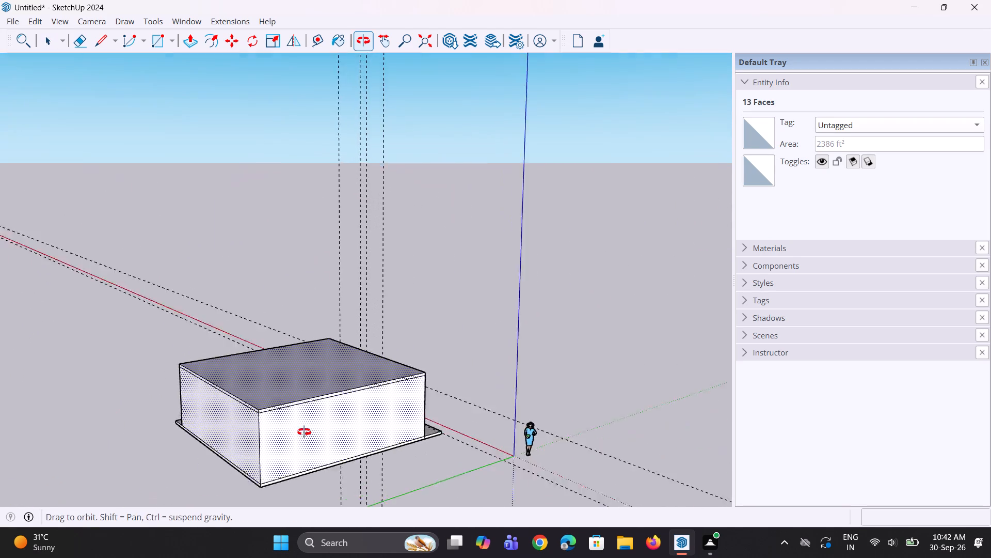
middle_click_drag(304, 432, 366, 432)
scroll(323, 435, "up", 6)
scroll(323, 432, "down", 7)
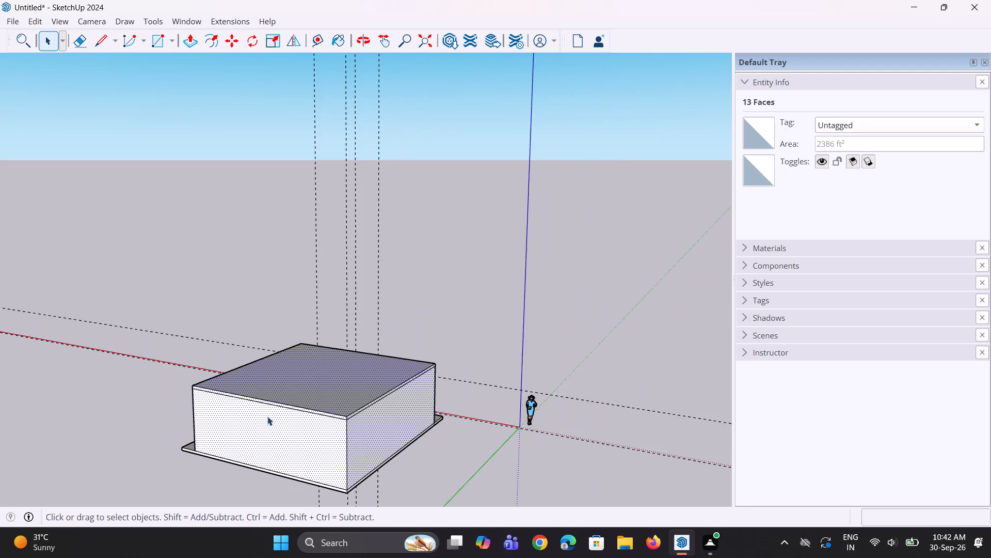
scroll(267, 416, "down", 4)
middle_click_drag(194, 419, 552, 412)
middle_click_drag(215, 426, 582, 413)
middle_click_drag(142, 414, 517, 414)
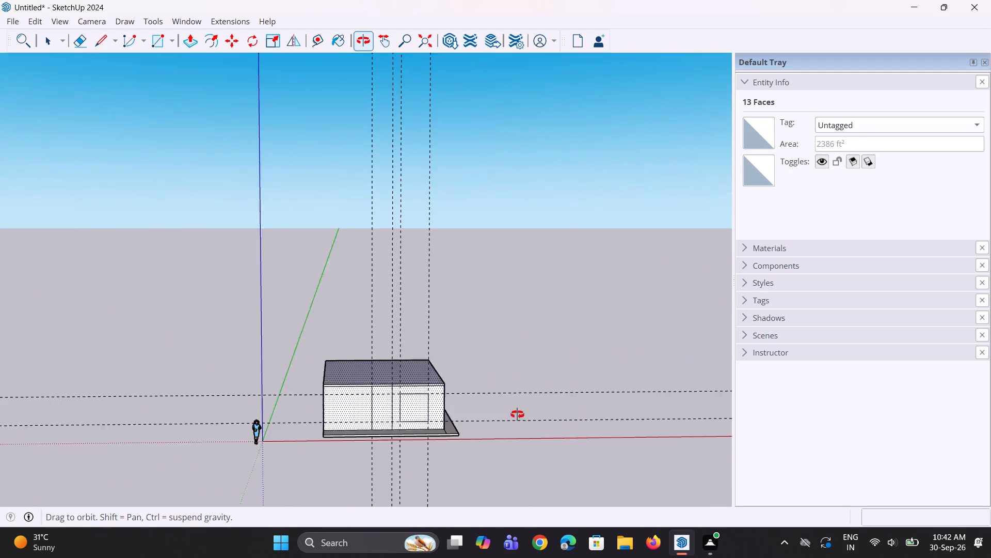
middle_click_drag(517, 414, 567, 413)
scroll(318, 412, "up", 2)
scroll(397, 408, "up", 3)
middle_click_drag(363, 397, 325, 397)
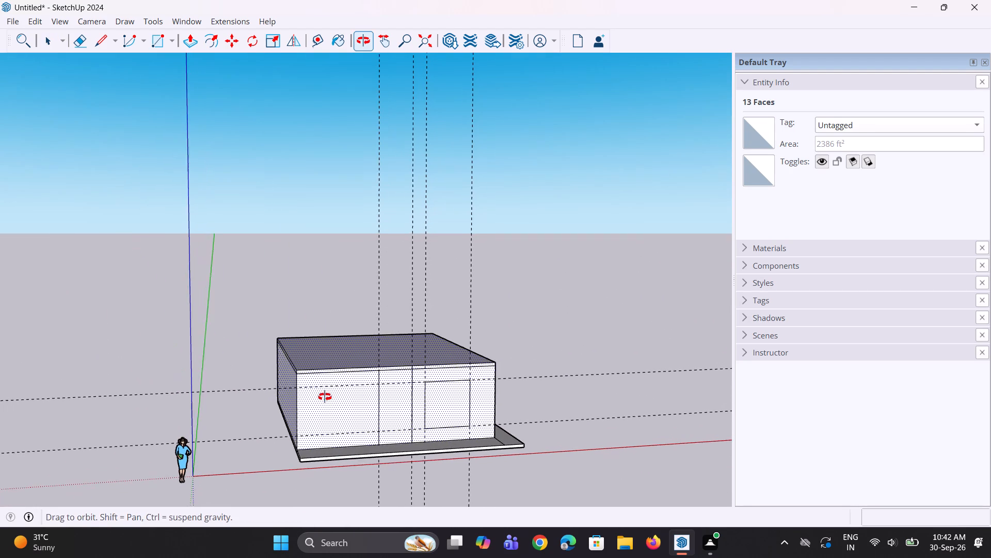
middle_click_drag(325, 397, 323, 397)
key("m")
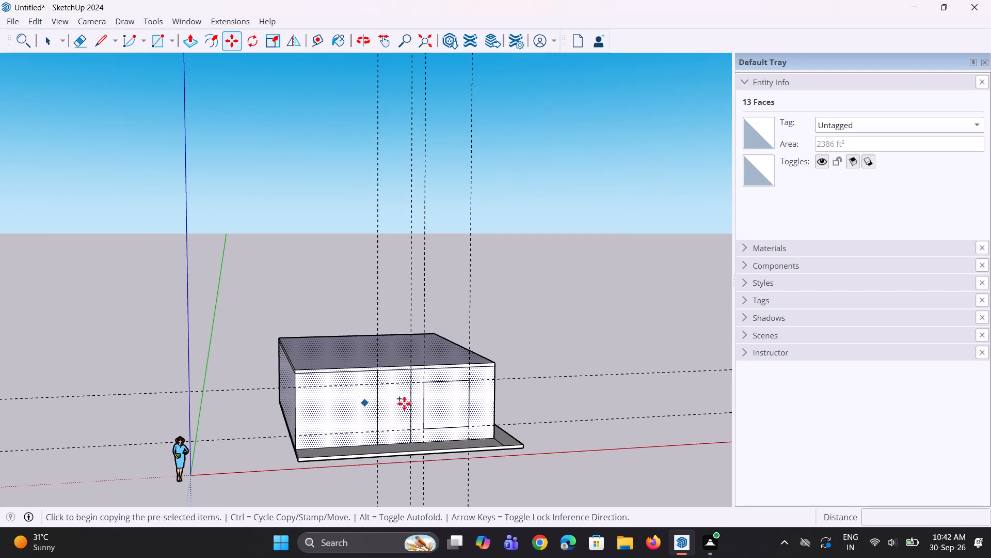
left_click(495, 437)
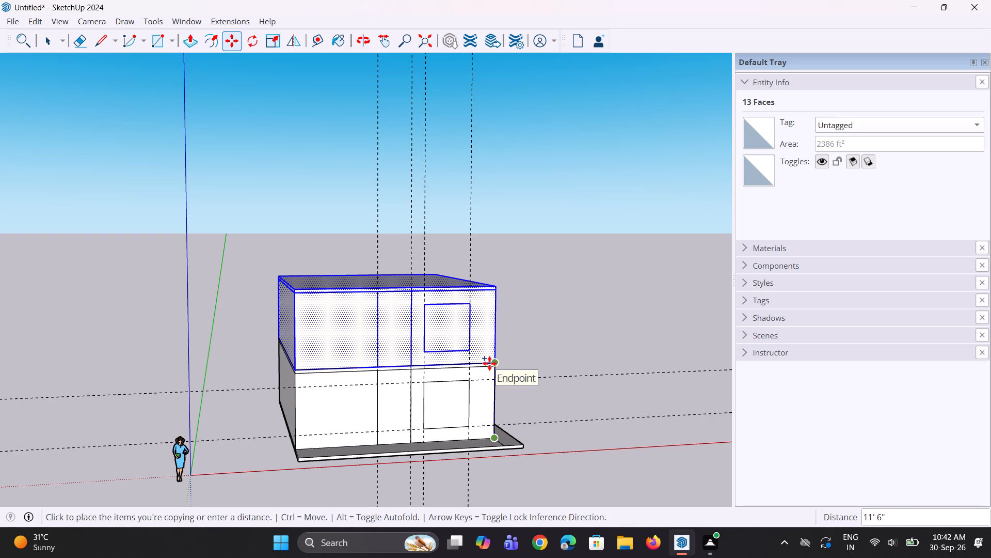
left_click(489, 363)
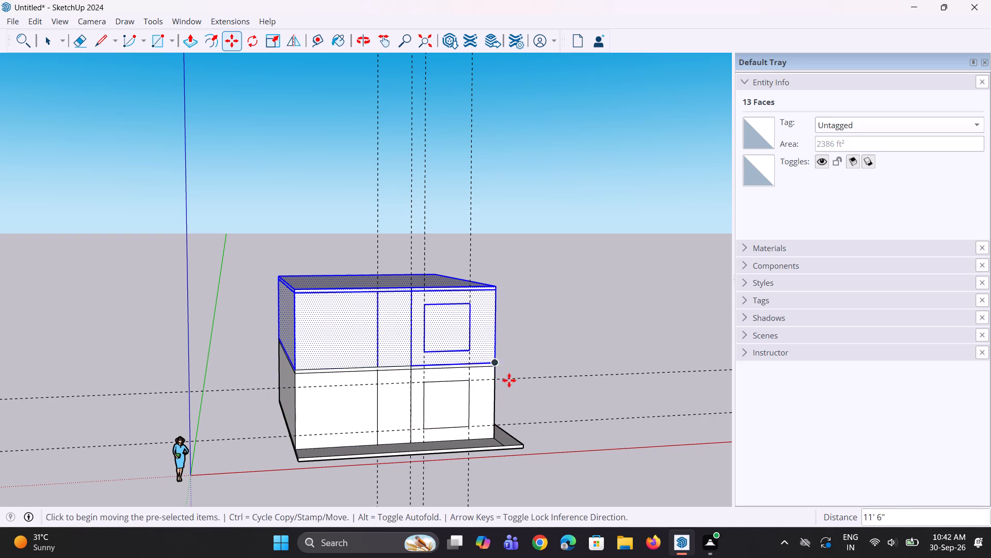
middle_click_drag(509, 381, 341, 411)
scroll(392, 391, "up", 3)
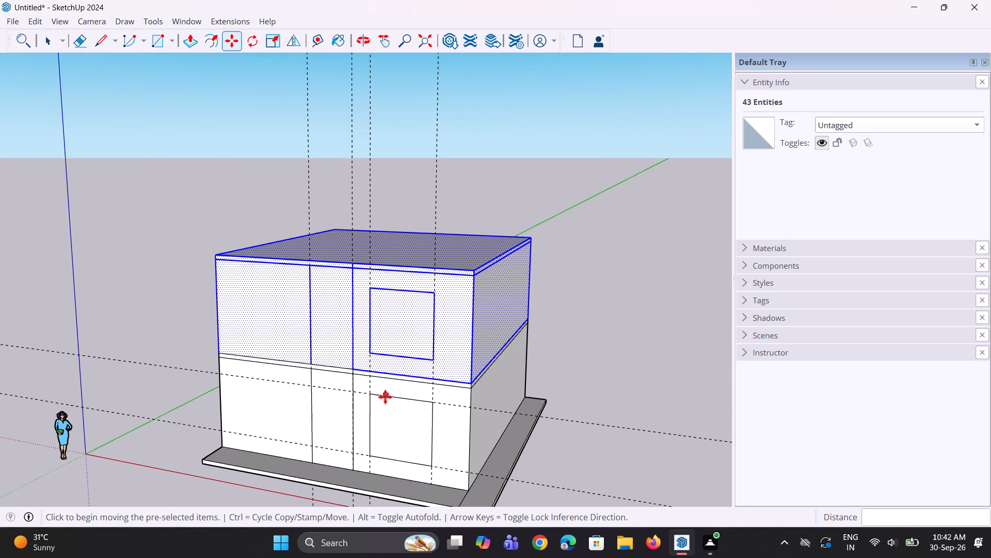
key("space")
key("space")
left_click(600, 385)
Pull the section of the middle slab's front edge below the upper window outward 4' with Push/Pull.
middle_click_drag(250, 423, 289, 426)
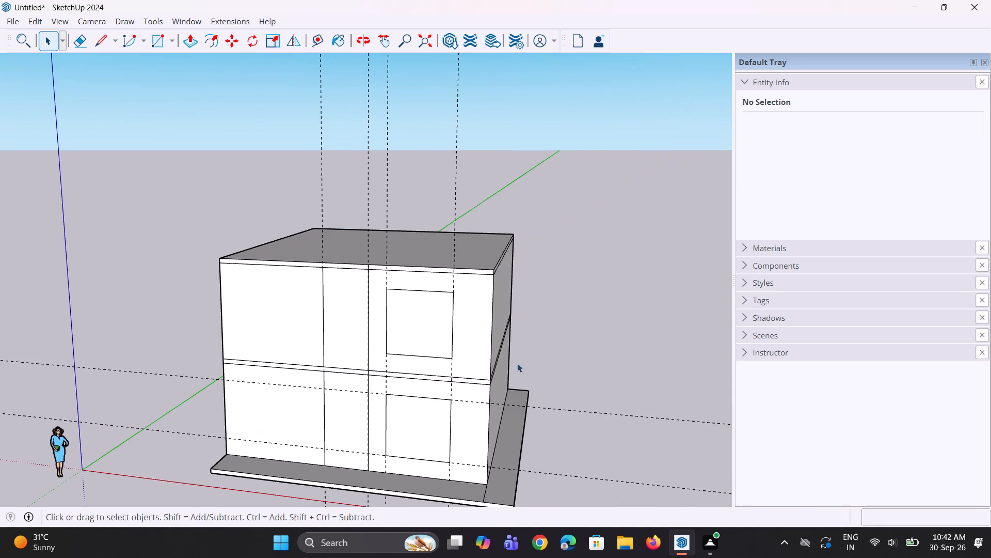
middle_click_drag(512, 366, 354, 344)
scroll(317, 405, "up", 3)
middle_click_drag(322, 407, 301, 404)
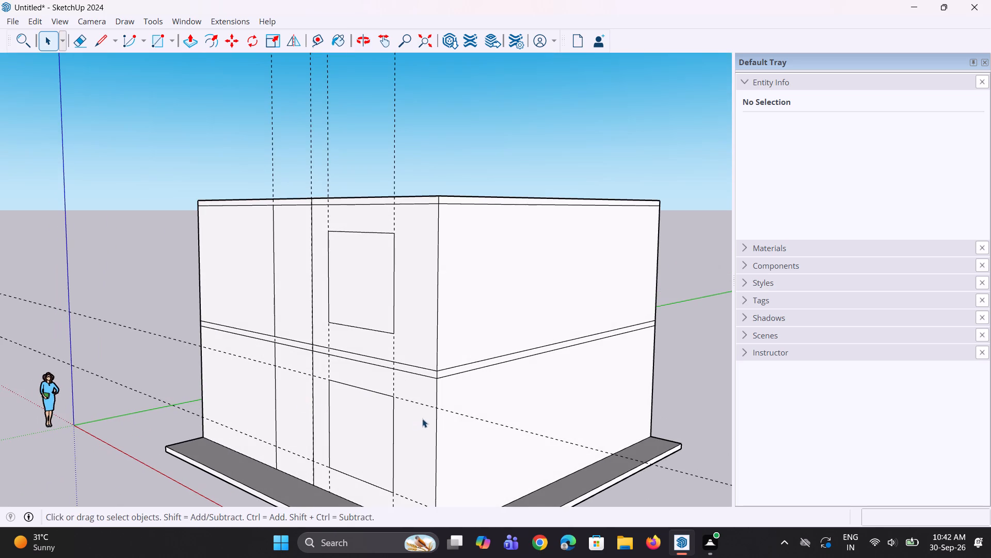
key("p")
left_click(426, 369)
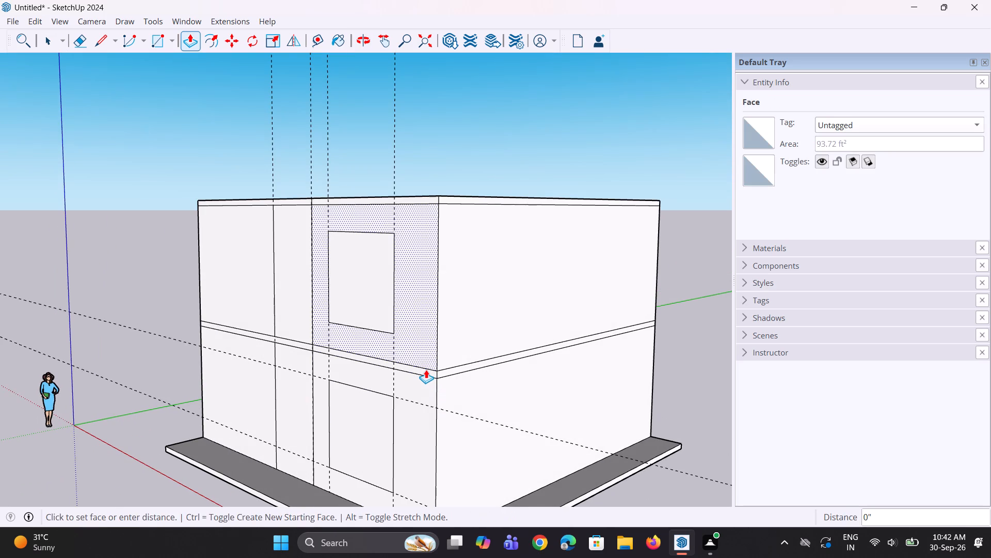
key("Escape")
left_click(426, 373)
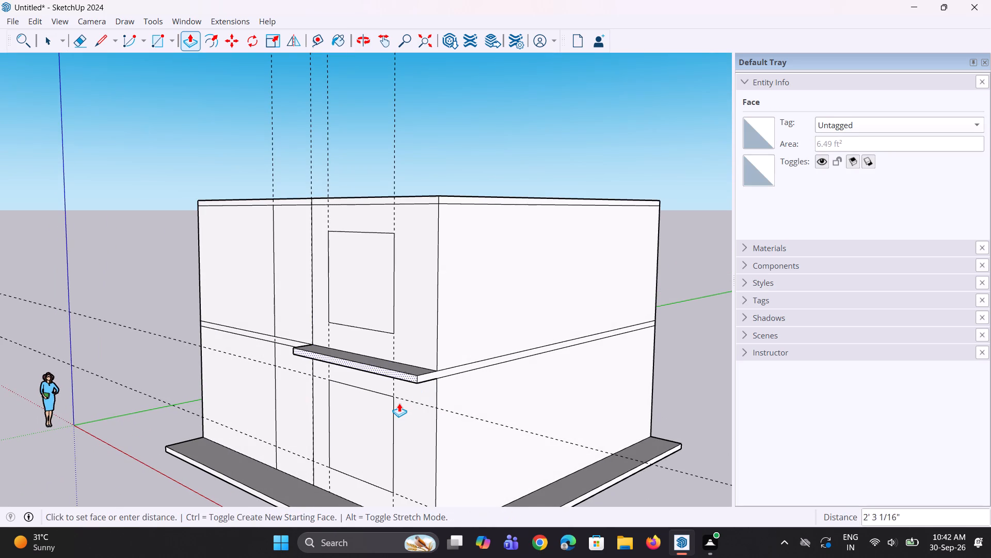
scroll(397, 394, "down", 5)
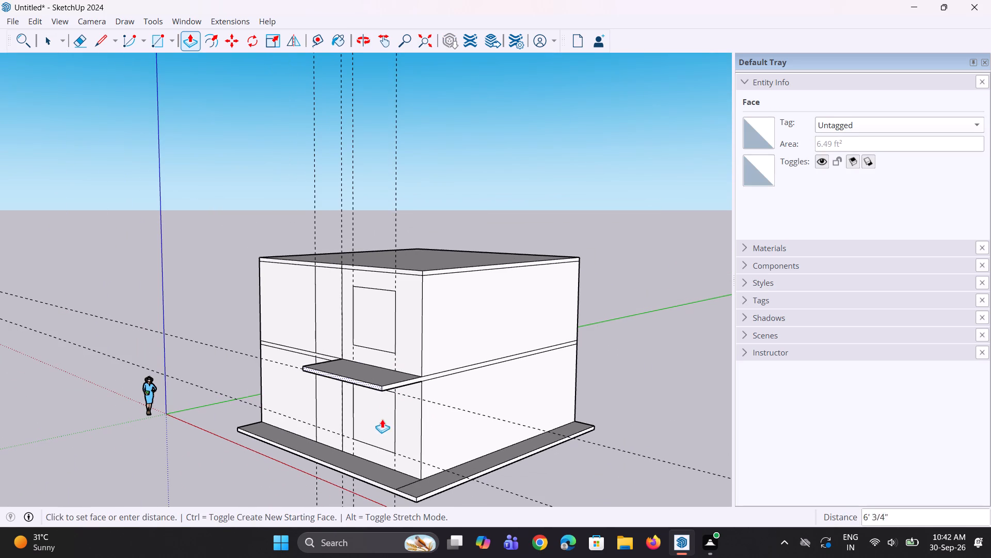
left_click(393, 491)
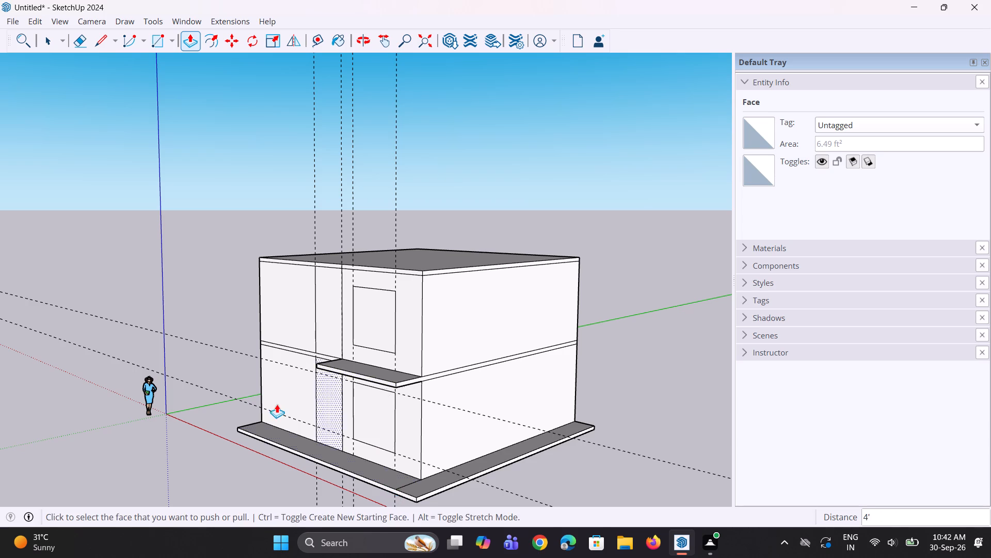
Pull the remaining section of the middle slab's front edge out 4', flush with the section already extended.
middle_click_drag(280, 403, 495, 386)
scroll(361, 365, "up", 2)
left_click(365, 357)
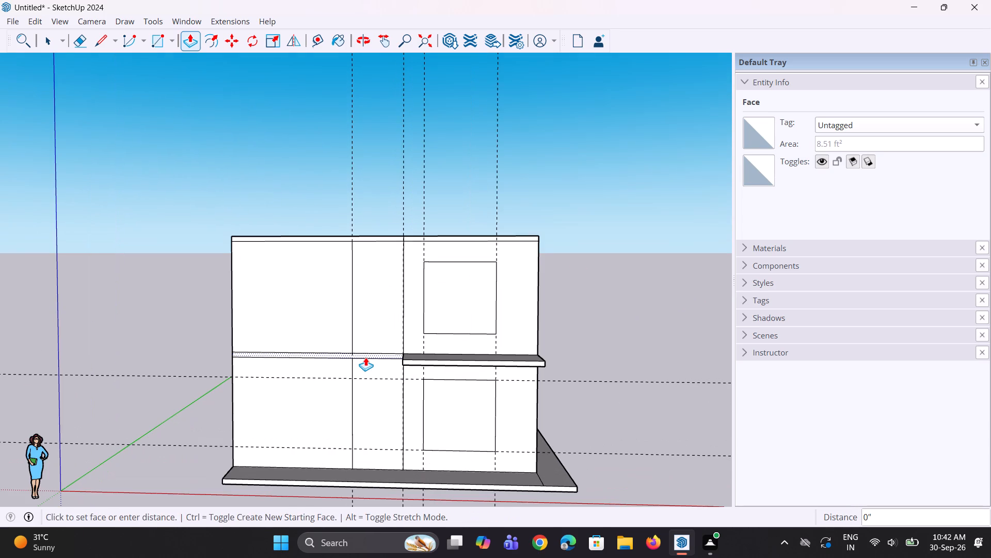
left_click(411, 362)
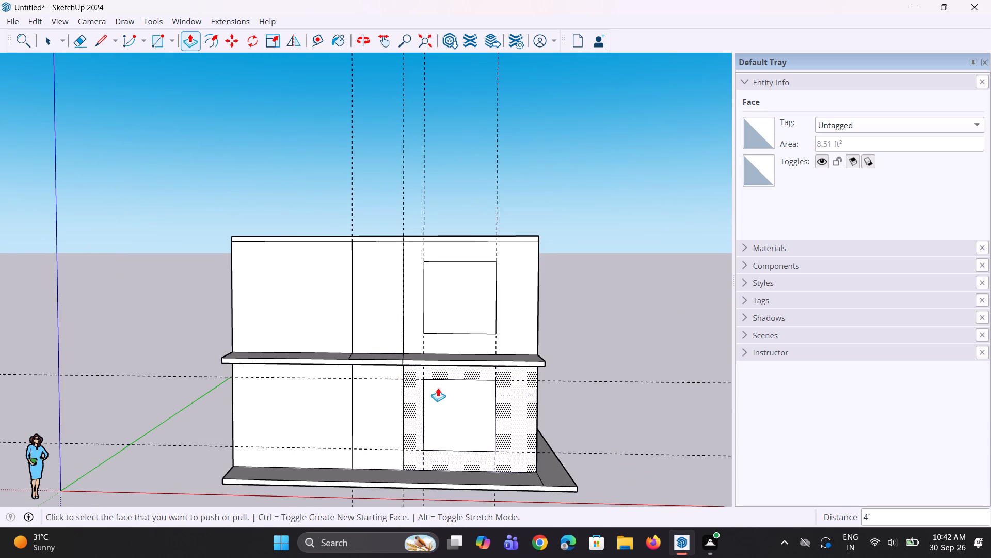
Erase the seam lines dividing the middle slab projection across its front edge and top face.
scroll(431, 395, "down", 5)
middle_click_drag(554, 395, 279, 411)
scroll(327, 409, "down", 5)
middle_click_drag(318, 410, 329, 410)
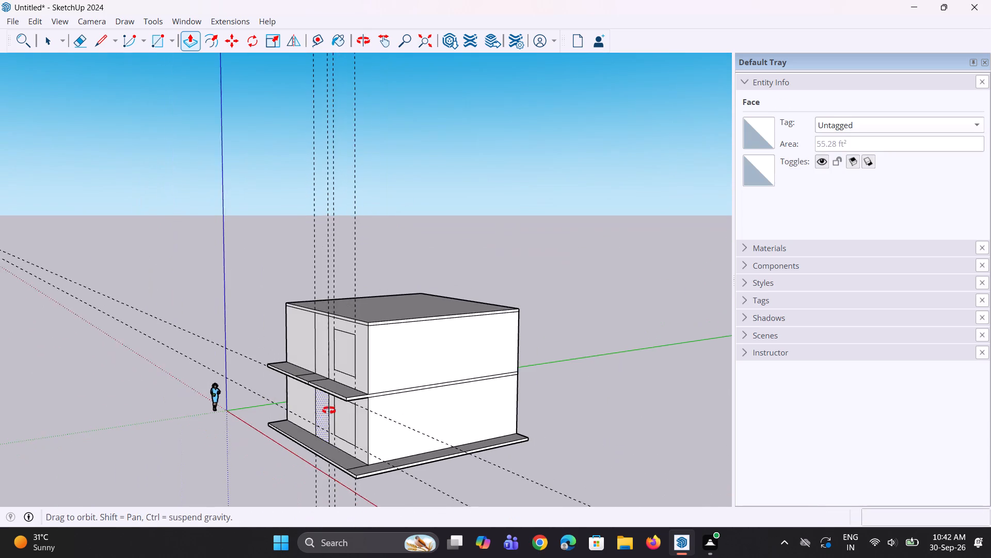
middle_click_drag(329, 410, 583, 411)
middle_click_drag(249, 376, 367, 451)
scroll(380, 390, "up", 6)
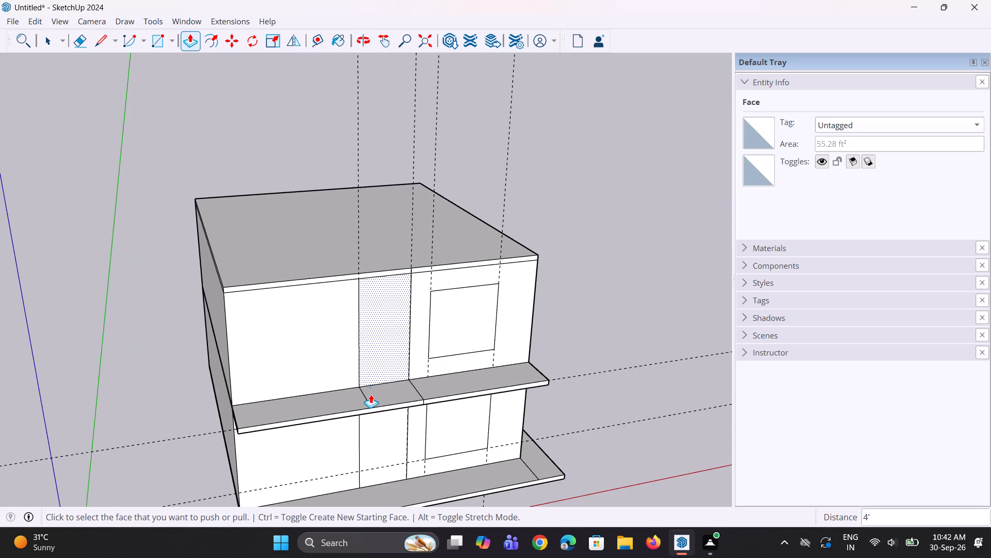
key("e")
scroll(365, 424, "up", 12)
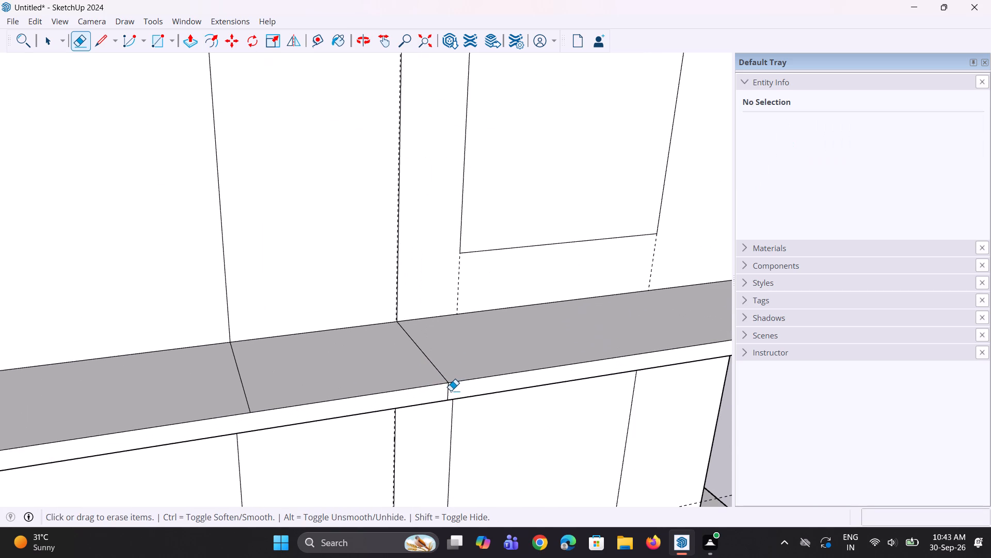
left_click(449, 391)
left_click(442, 376)
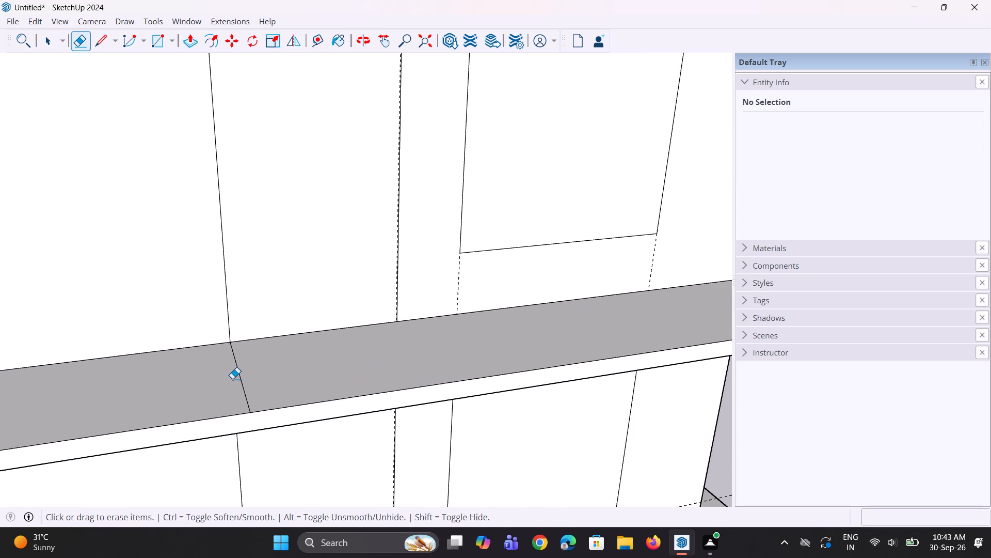
left_click(242, 378)
scroll(149, 436, "down", 6)
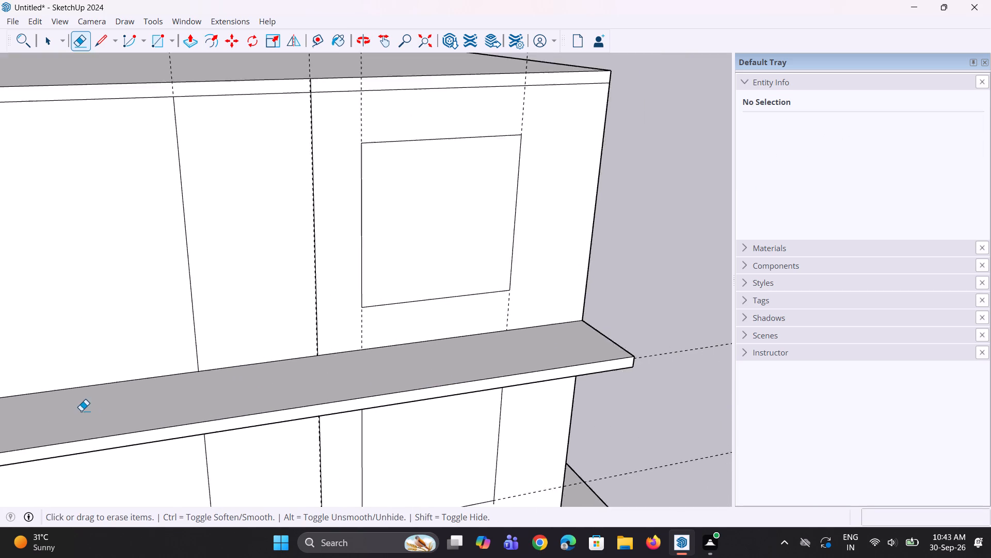
Examine the two-storey block from the front and both sides to check the slab projections.
scroll(81, 411, "down", 3)
scroll(141, 384, "down", 3)
scroll(257, 349, "down", 8)
middle_click_drag(171, 408, 436, 384)
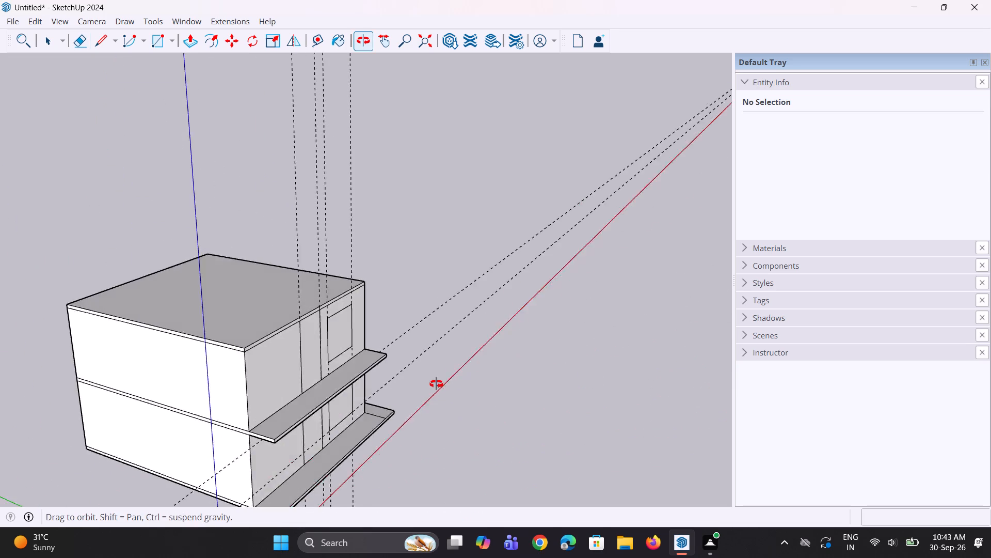
middle_click_drag(436, 384, 443, 381)
scroll(269, 433, "down", 1)
middle_click_drag(270, 452, 262, 412)
scroll(265, 412, "up", 2)
scroll(312, 437, "up", 1)
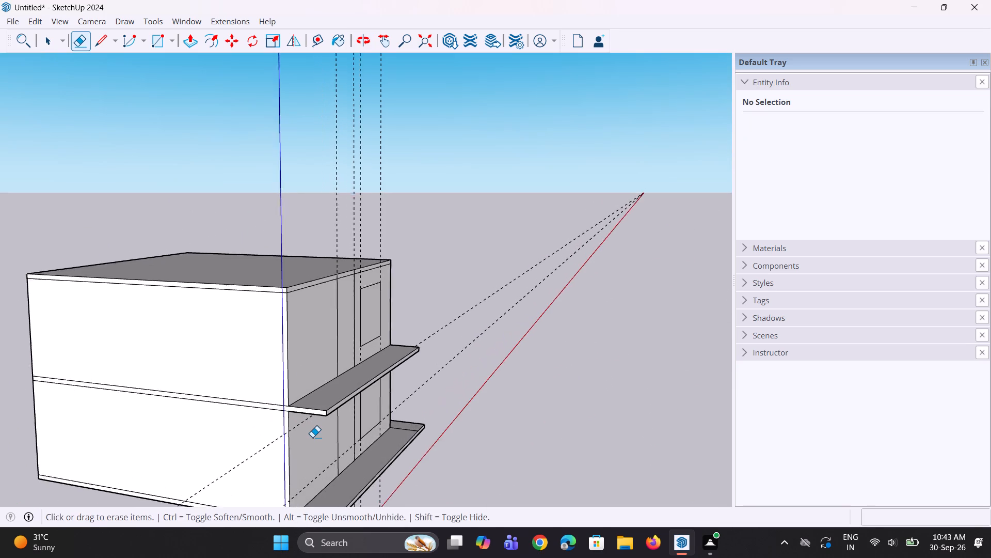
scroll(312, 437, "up", 1)
scroll(312, 437, "down", 8)
middle_click_drag(299, 412, 23, 427)
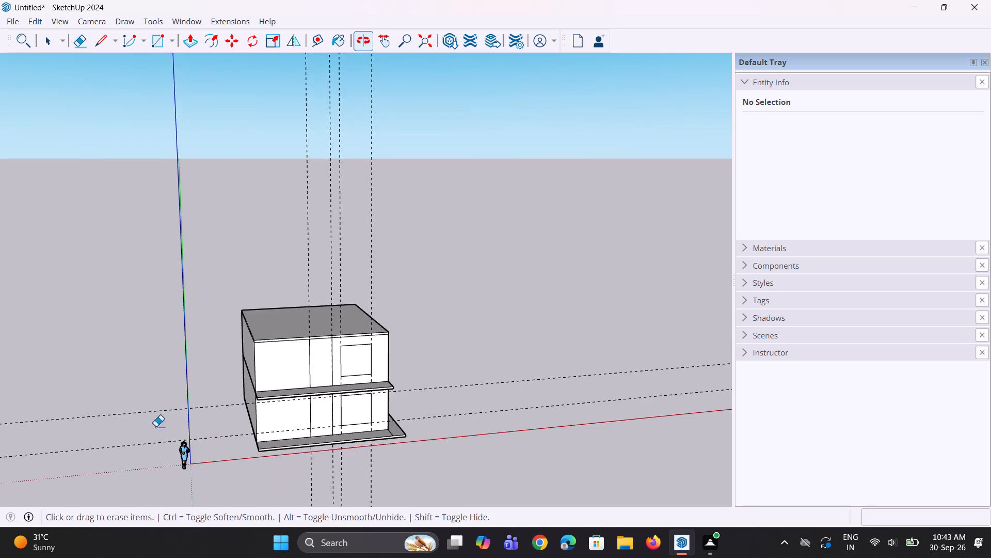
scroll(226, 426, "down", 1)
middle_click_drag(315, 426, 275, 417)
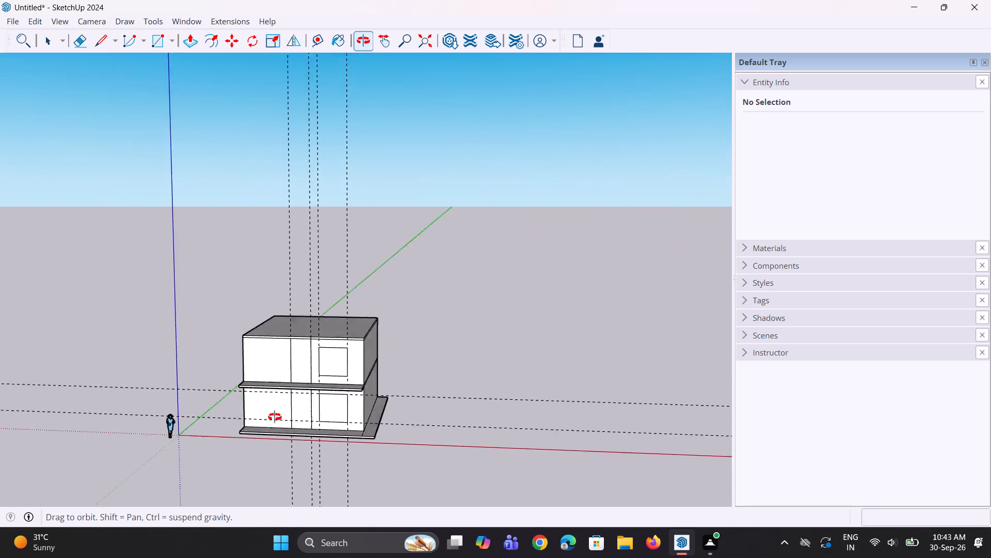
middle_click_drag(275, 417, 200, 389)
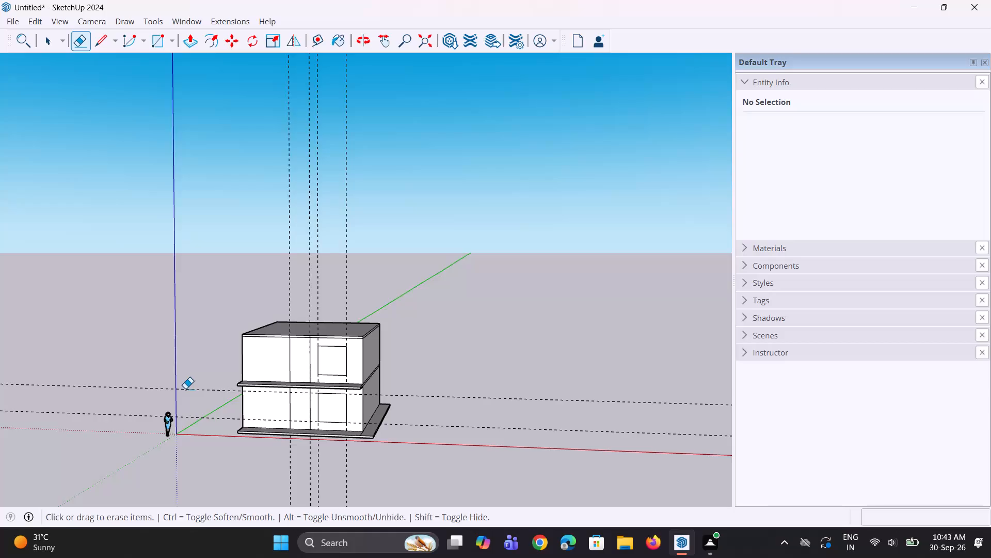
middle_click_drag(185, 389, 313, 374)
middle_click_drag(203, 440, 330, 466)
scroll(300, 424, "up", 1)
middle_click_drag(295, 424, 360, 445)
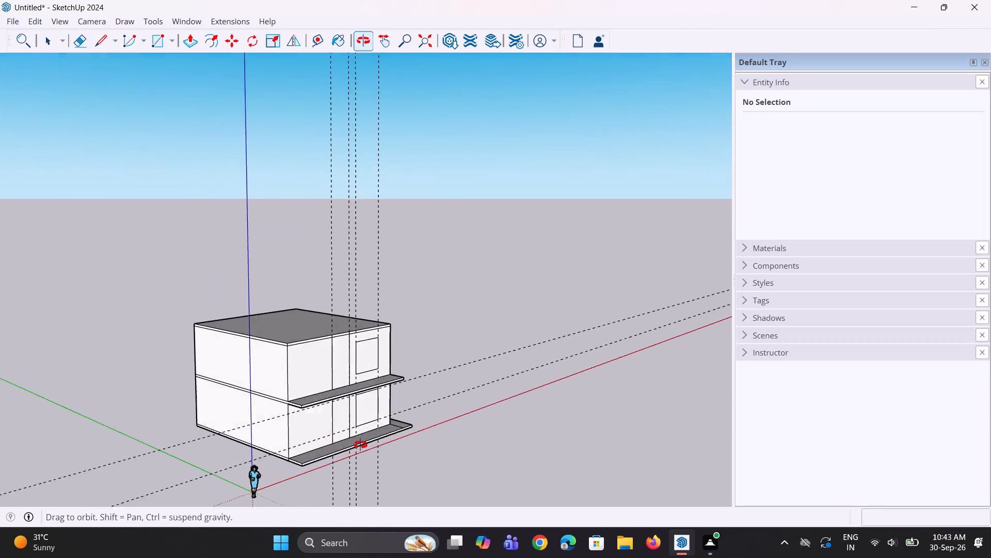
middle_click_drag(360, 445, 402, 446)
scroll(356, 425, "up", 5)
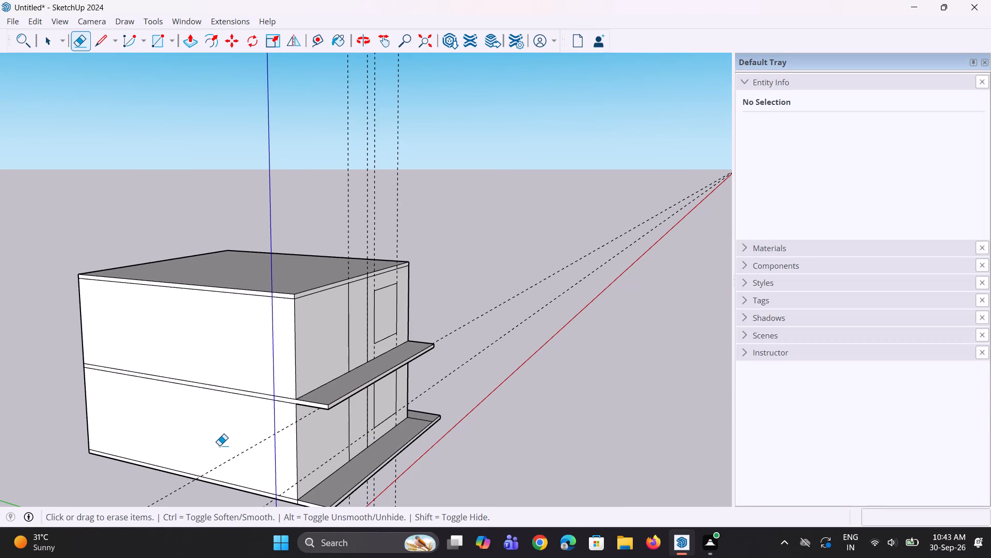
Extend the front edges of the middle slab and the base slab 1' further outward with Push/Pull.
key("p")
scroll(339, 407, "up", 3)
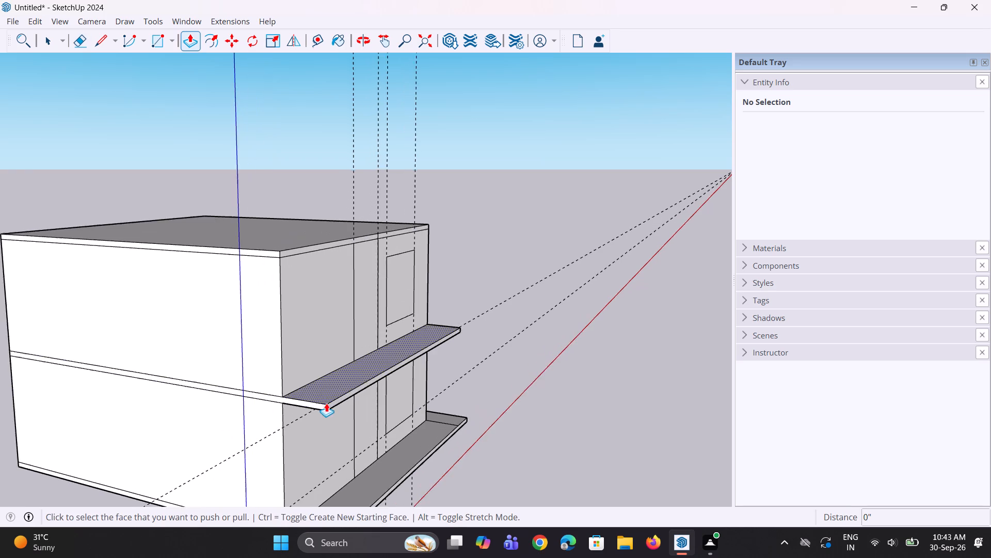
scroll(326, 403, "up", 1)
left_click(341, 402)
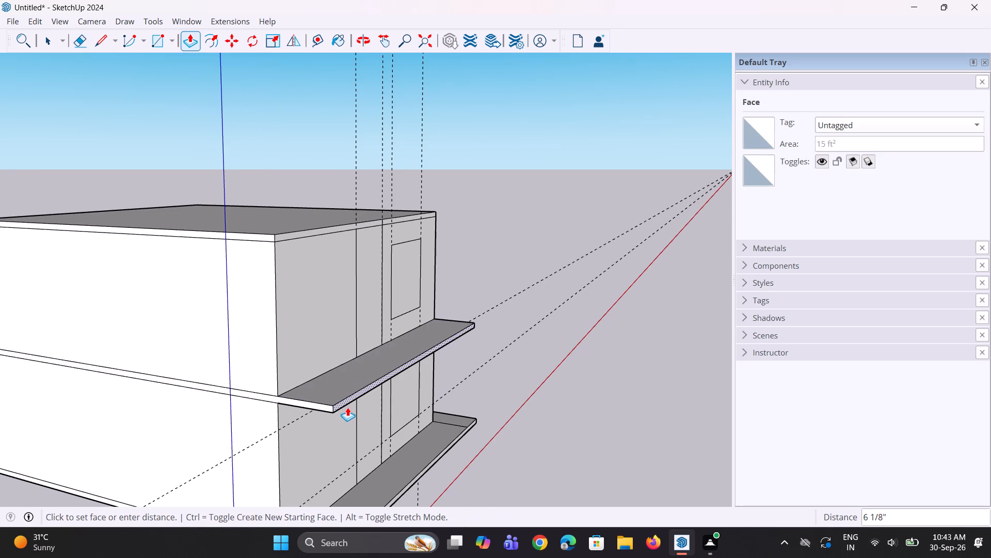
key("1")
key("apostrophe")
key("Return")
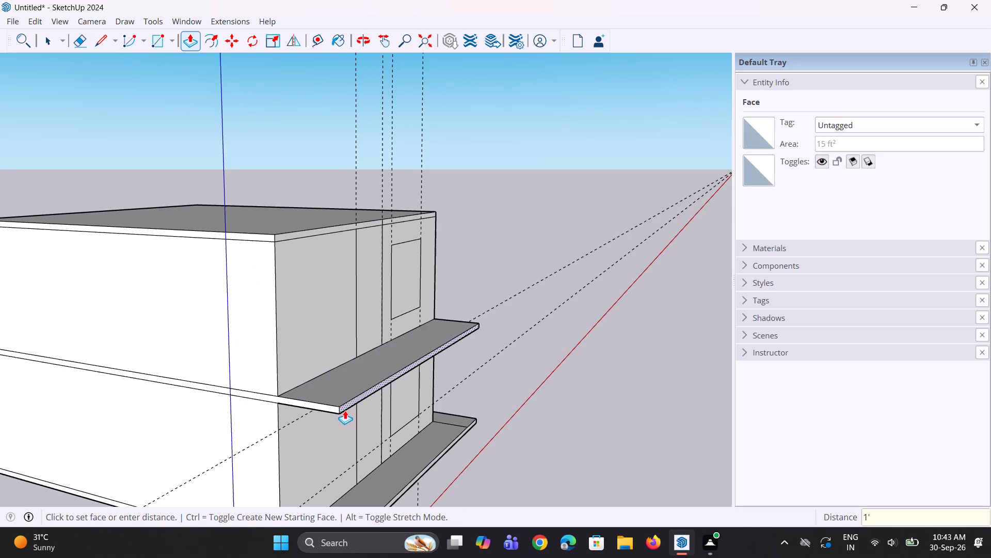
scroll(259, 344, "down", 8)
scroll(287, 436, "up", 6)
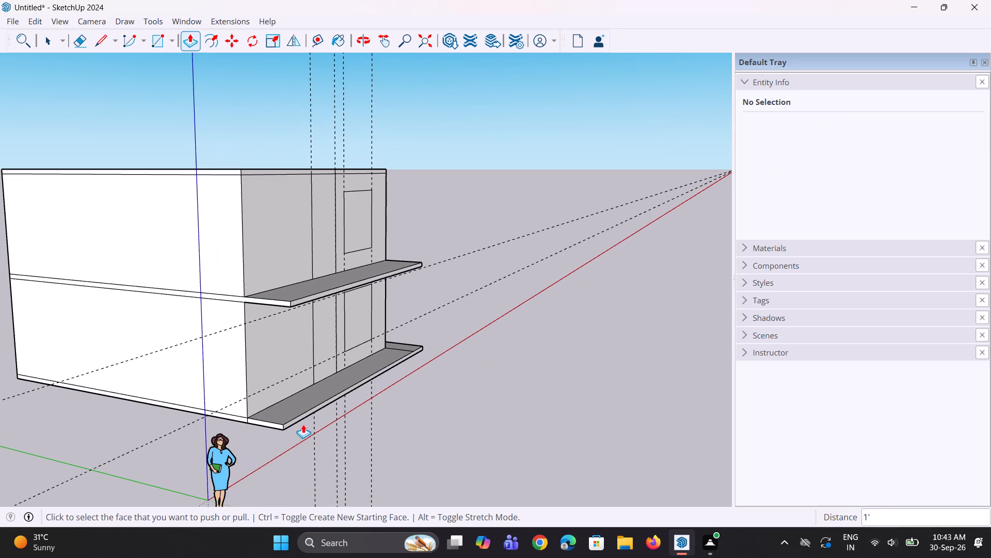
double_click(299, 419)
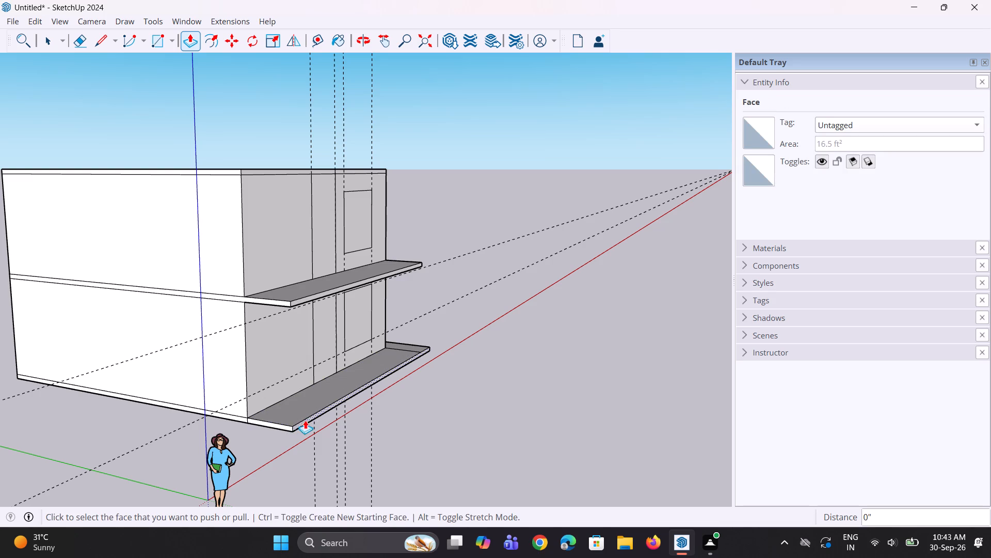
Draw a rectangle about 12' 3" by 6" on the base slab's front edge, starting at its corner flush with the side wall.
middle_click_drag(387, 419, 219, 423)
scroll(244, 403, "down", 5)
middle_click_drag(264, 394, 132, 349)
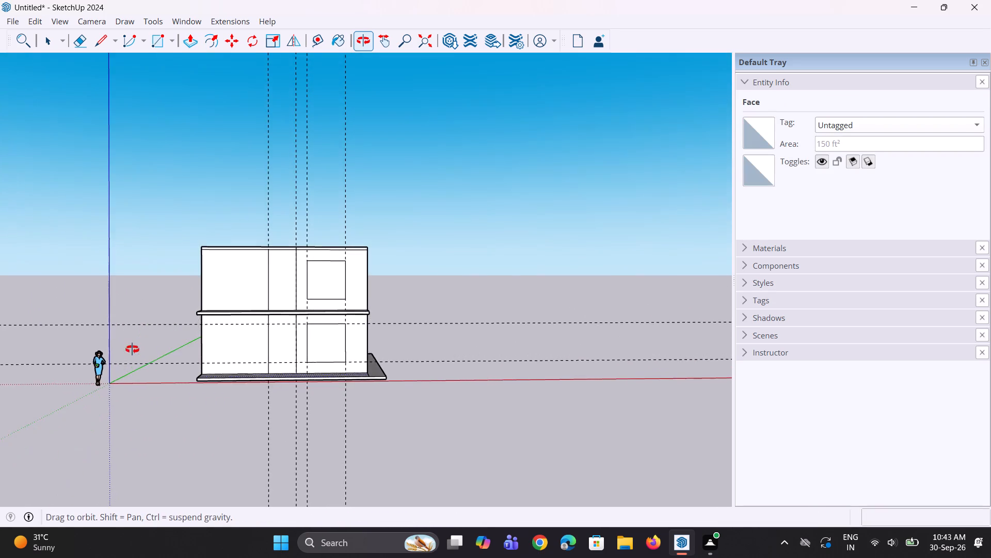
middle_click_drag(132, 349, 148, 370)
scroll(158, 374, "down", 4)
key("space")
type("r")
left_click(189, 384)
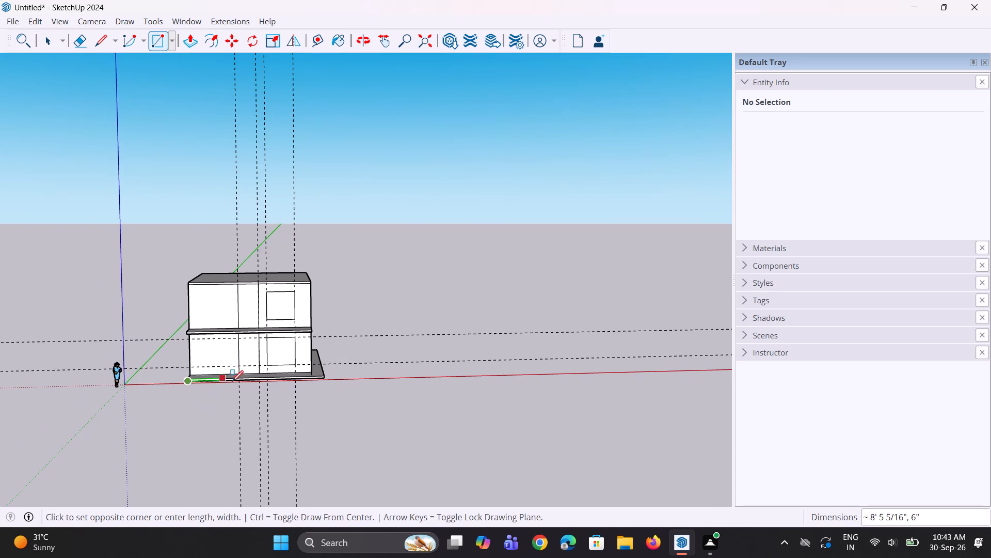
left_click(239, 379)
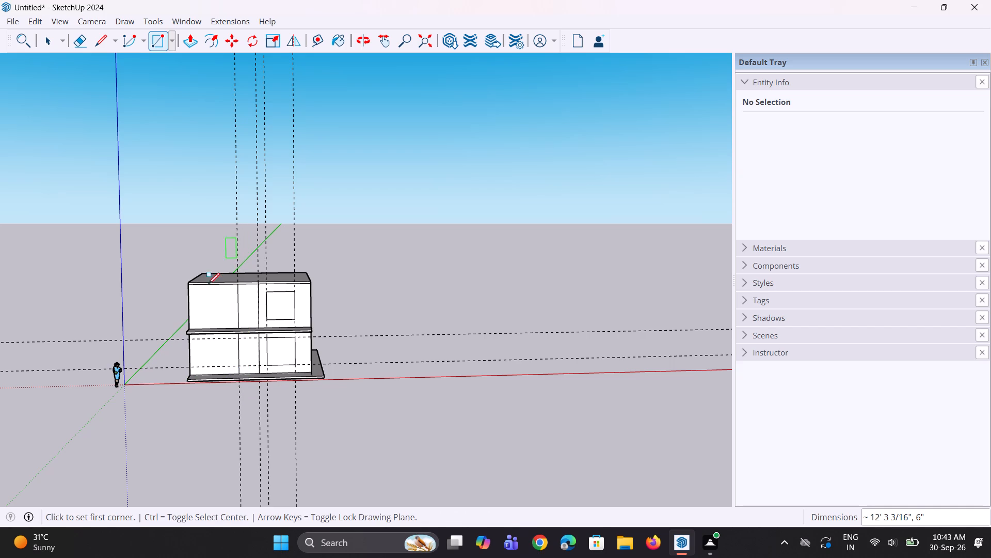
Draw a vertical rectangle about 12' 3" wide and 26' 5" tall from the base slab's bottom front corner, rising past the roof slab.
middle_click_drag(229, 382, 327, 410)
scroll(236, 413, "up", 6)
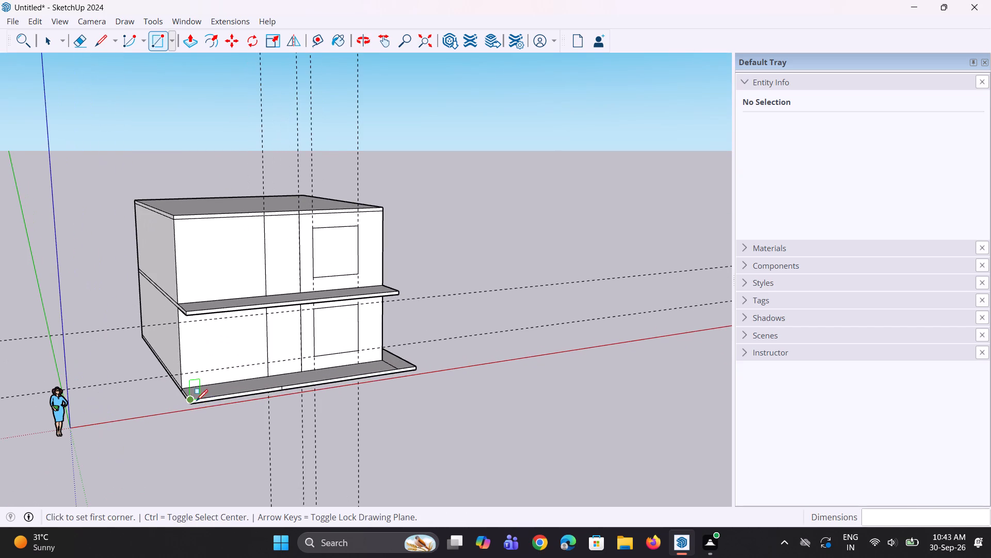
scroll(190, 405, "up", 9)
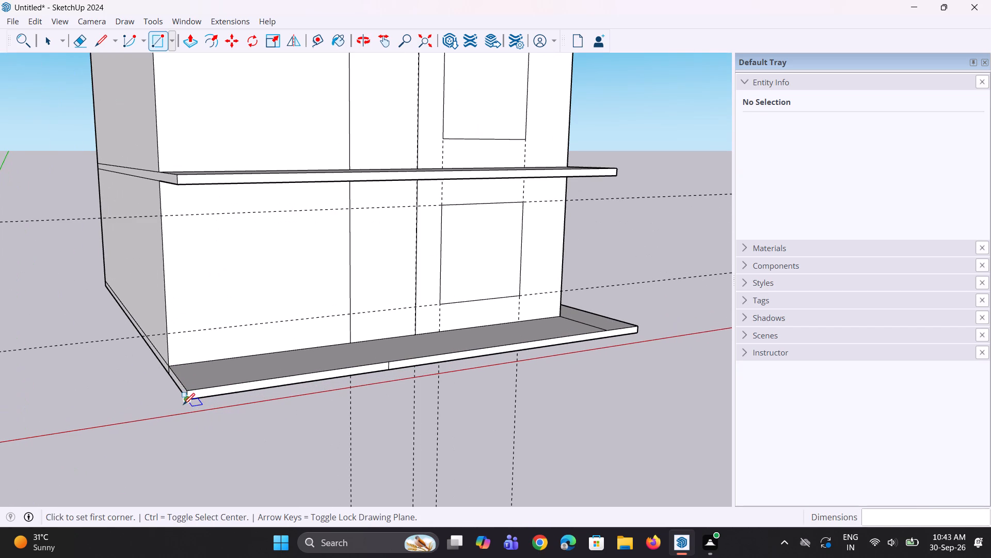
left_click(188, 400)
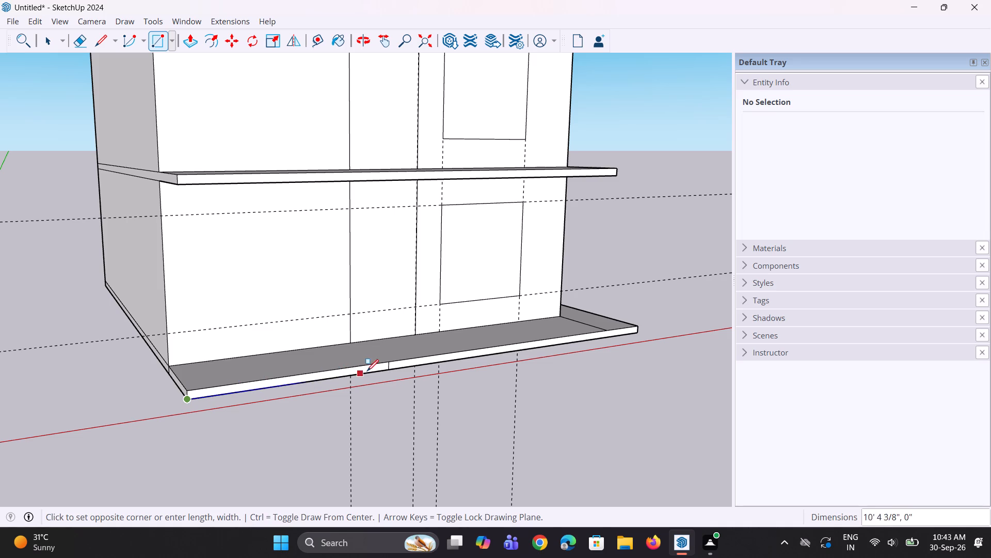
left_click(387, 368)
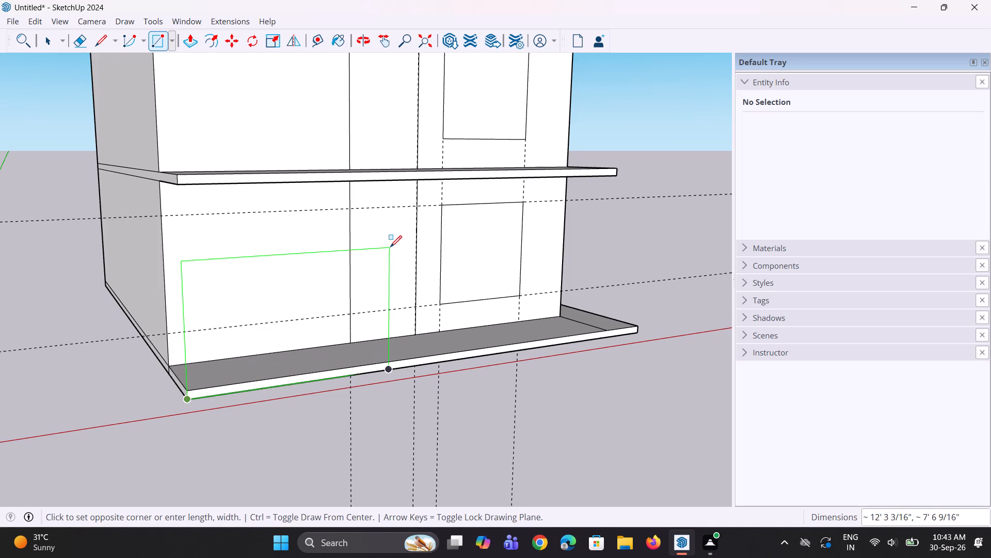
scroll(388, 250, "down", 8)
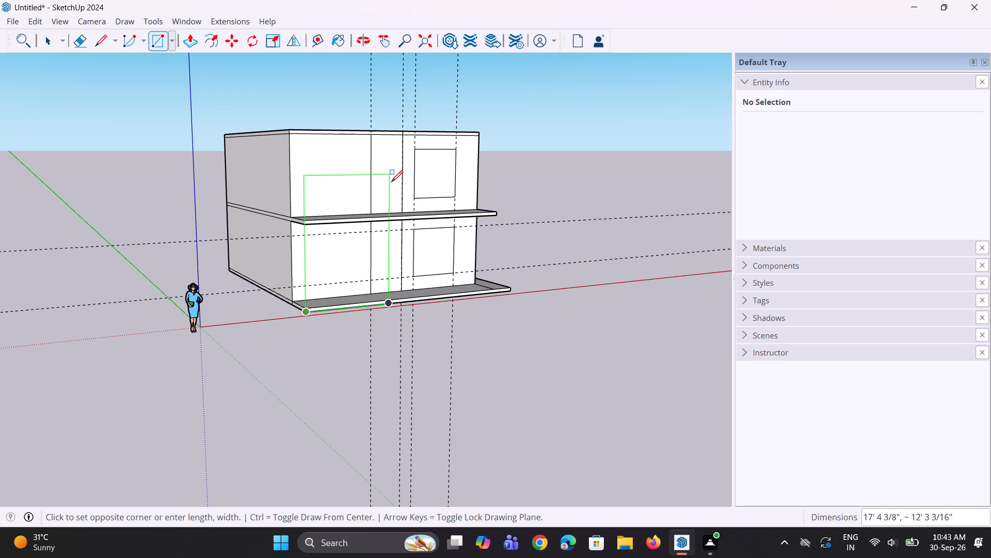
left_click(385, 103)
Push/Pull the tall front wall's upper face, middle slab band and lower face outward by about 7 9/16" each.
middle_click_drag(404, 238, 170, 266)
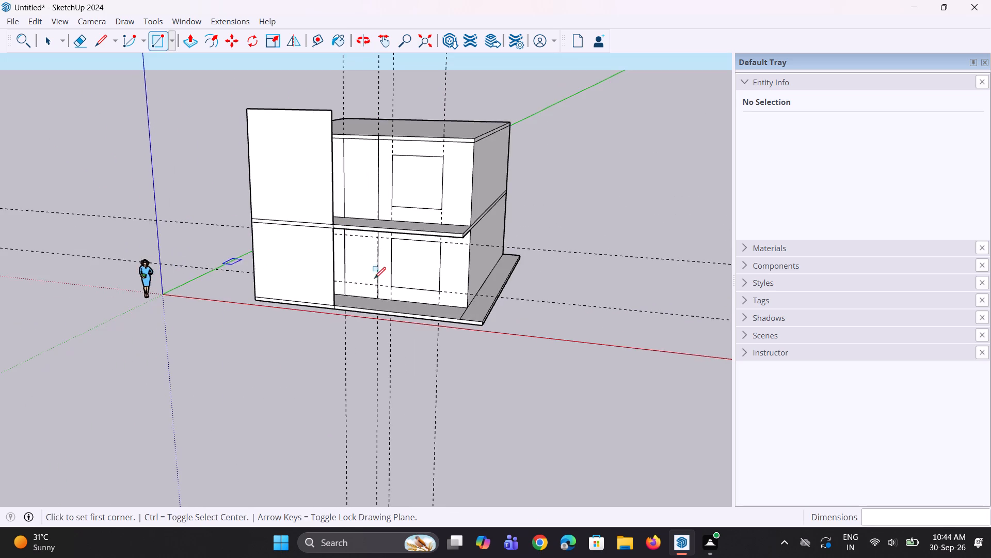
scroll(376, 278, "down", 4)
middle_click_drag(376, 278, 152, 247)
scroll(349, 207, "up", 5)
middle_click_drag(310, 233, 289, 237)
key("space")
key("p")
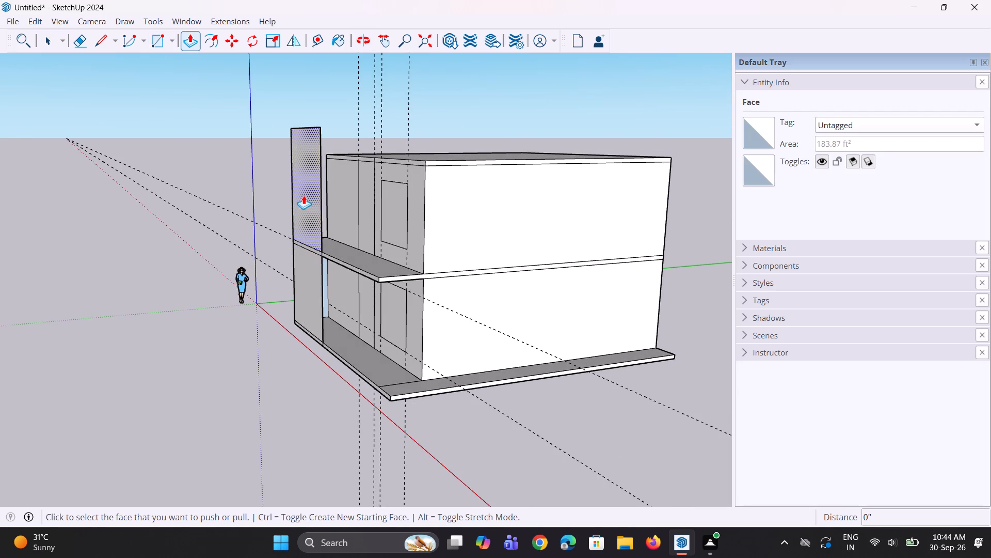
left_click(305, 196)
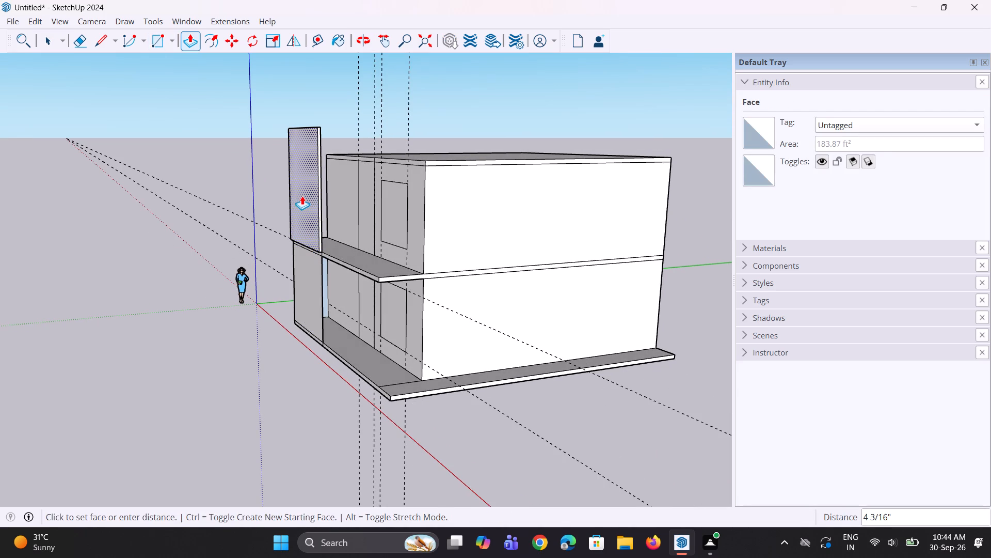
left_click(300, 197)
middle_click_drag(279, 301, 317, 282)
scroll(316, 273, "up", 6)
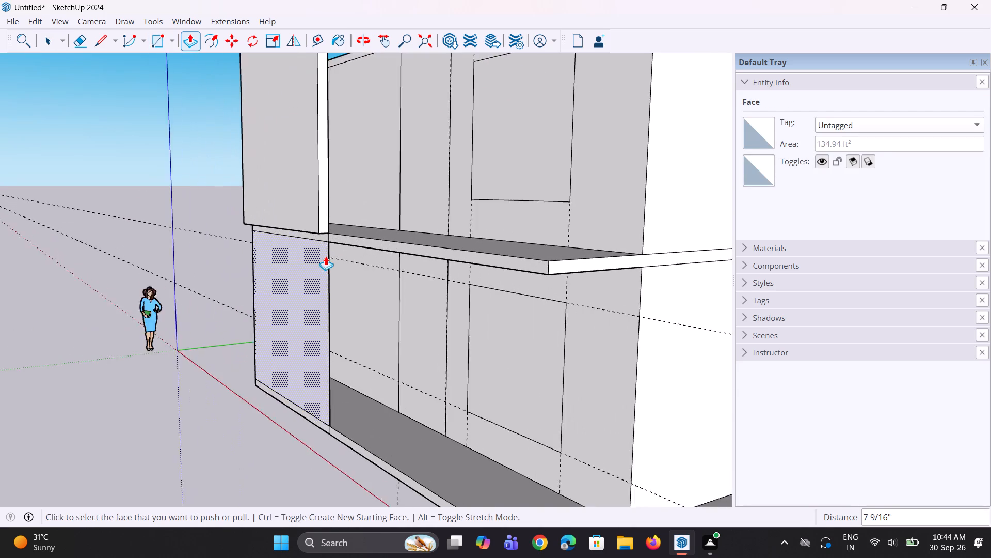
scroll(326, 256, "up", 3)
left_click(315, 233)
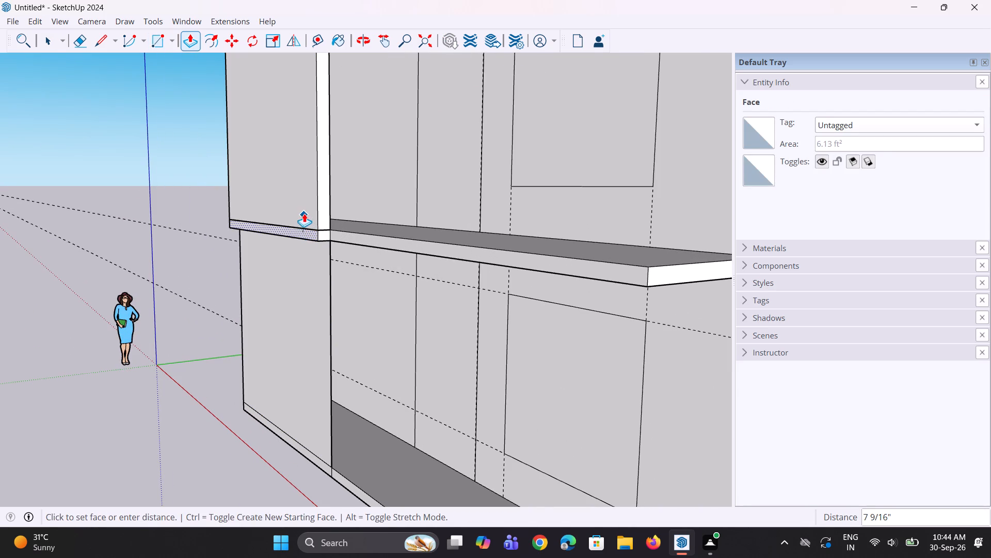
left_click(302, 211)
left_click(294, 299)
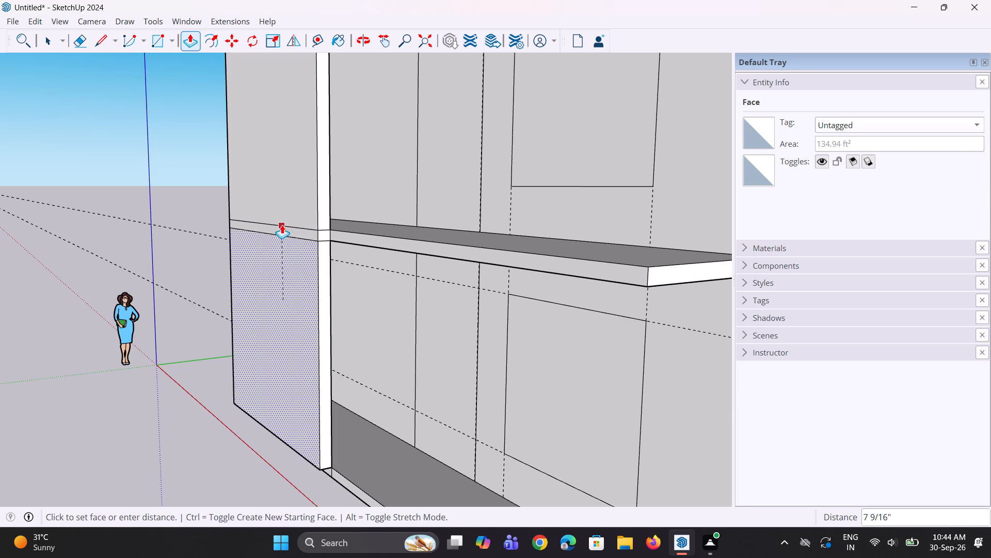
left_click(282, 225)
Examine the thickened front feature wall and its junctions with the slabs from the front, both sides and above.
middle_click_drag(264, 295, 466, 314)
scroll(314, 337, "down", 8)
middle_click_drag(311, 342, 605, 338)
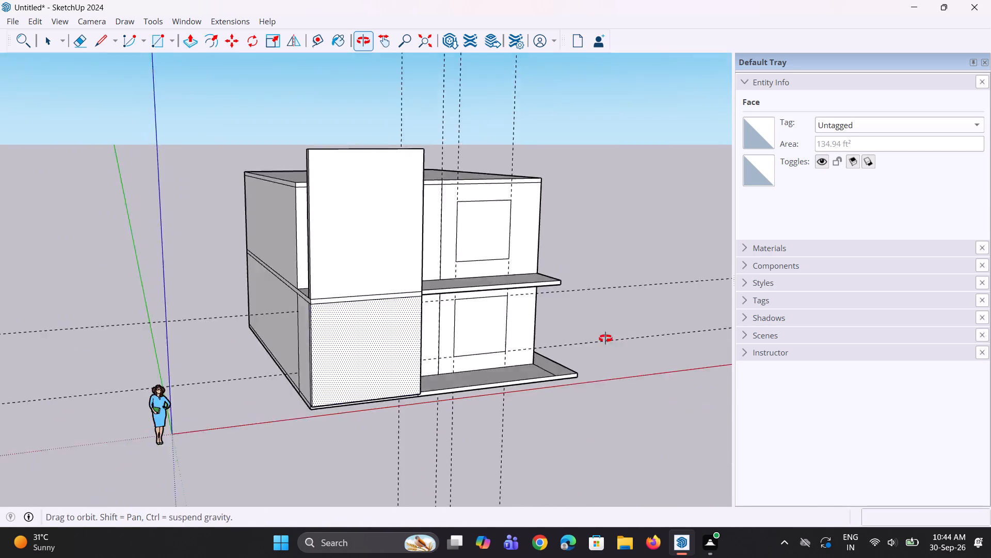
middle_click_drag(605, 338, 710, 349)
middle_click_drag(352, 407, 0, 371)
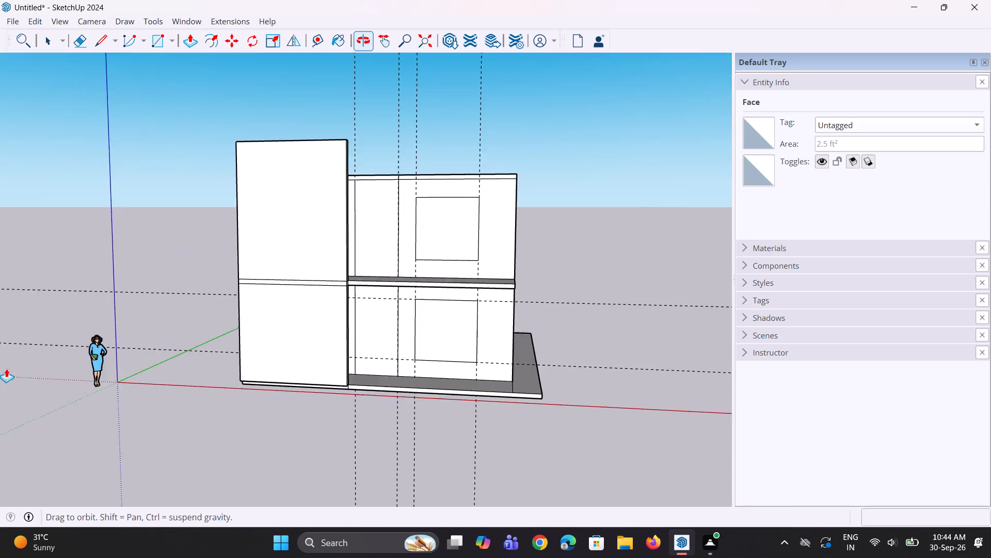
middle_click_drag(382, 364, 674, 421)
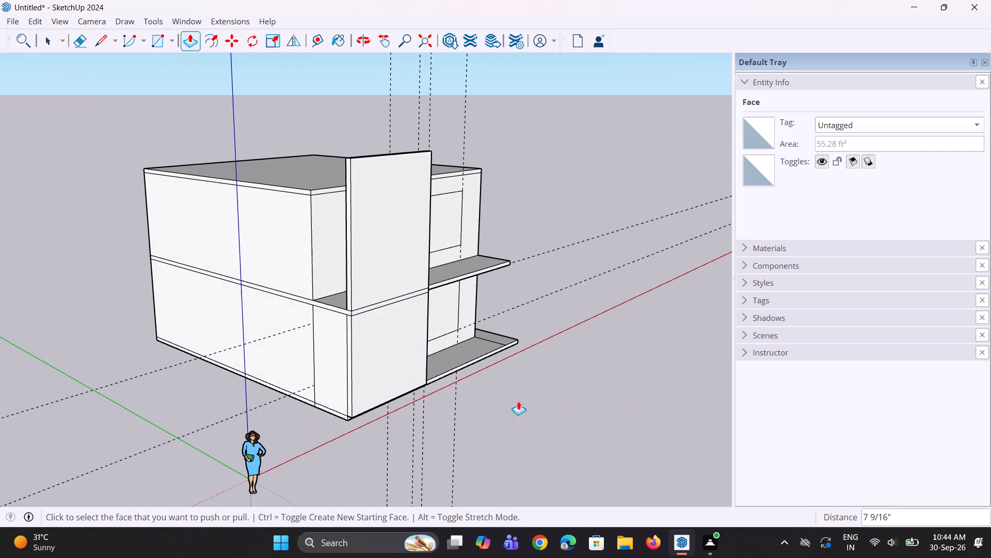
middle_click_drag(418, 392, 524, 392)
middle_click_drag(425, 379, 300, 390)
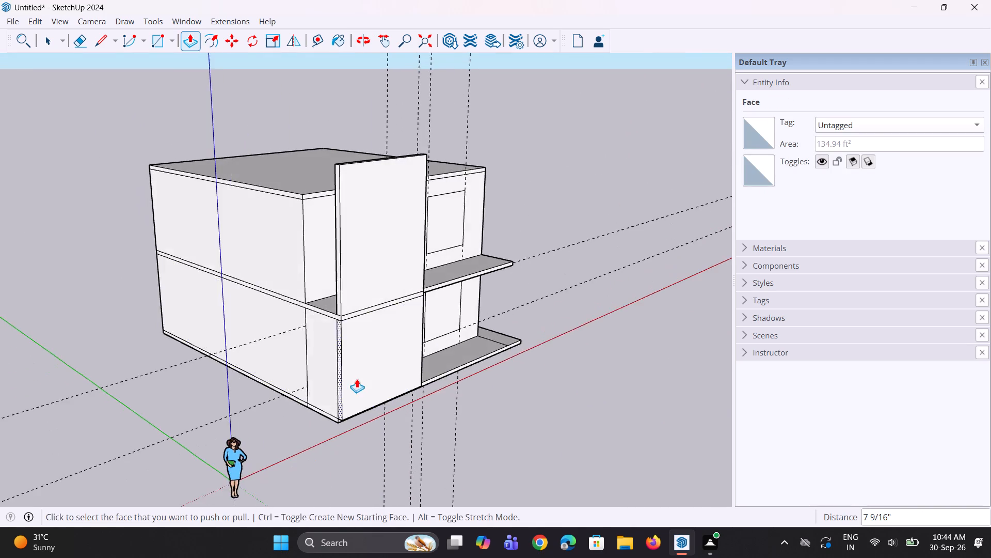
scroll(357, 379, "down", 4)
middle_click_drag(384, 371, 165, 359)
middle_click_drag(330, 350, 0, 332)
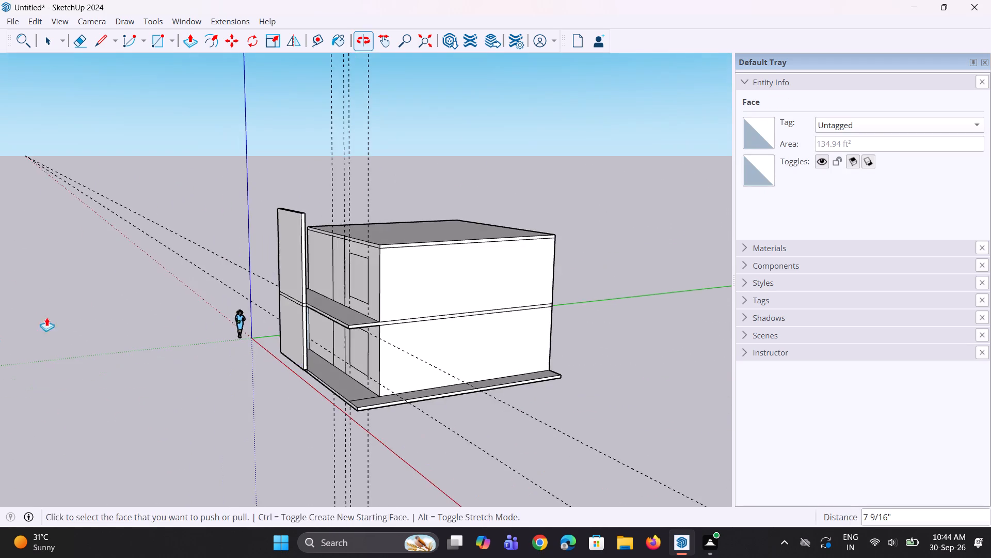
middle_click_drag(238, 316, 409, 330)
scroll(348, 350, "down", 4)
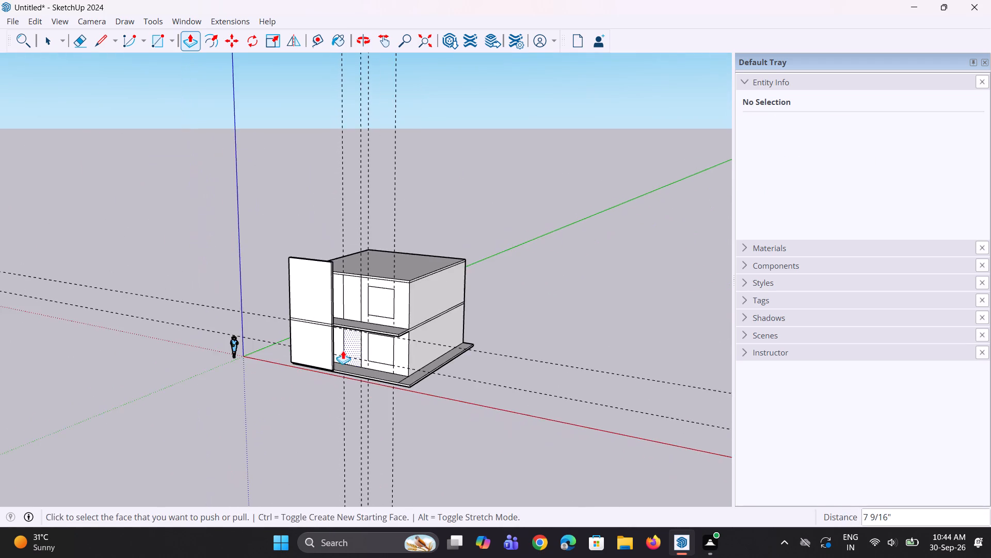
middle_click_drag(342, 342, 492, 321)
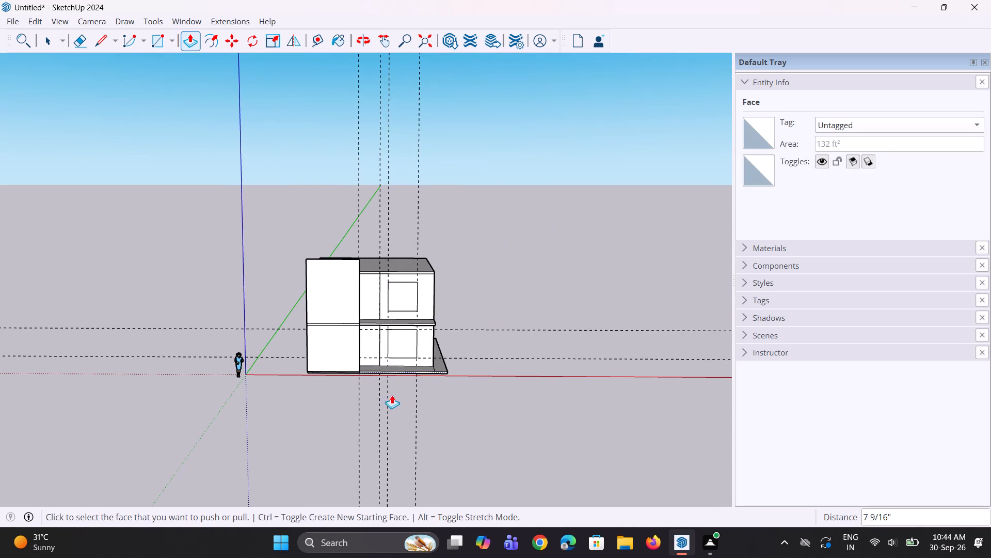
middle_click_drag(336, 404, 323, 412)
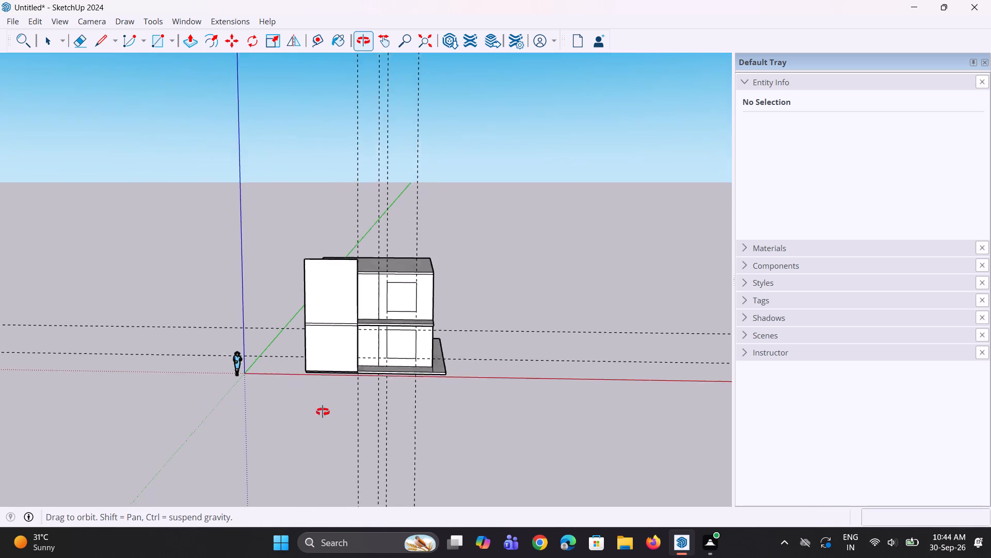
middle_click_drag(323, 412, 612, 415)
middle_click_drag(377, 370, 602, 428)
middle_click_drag(409, 363, 419, 362)
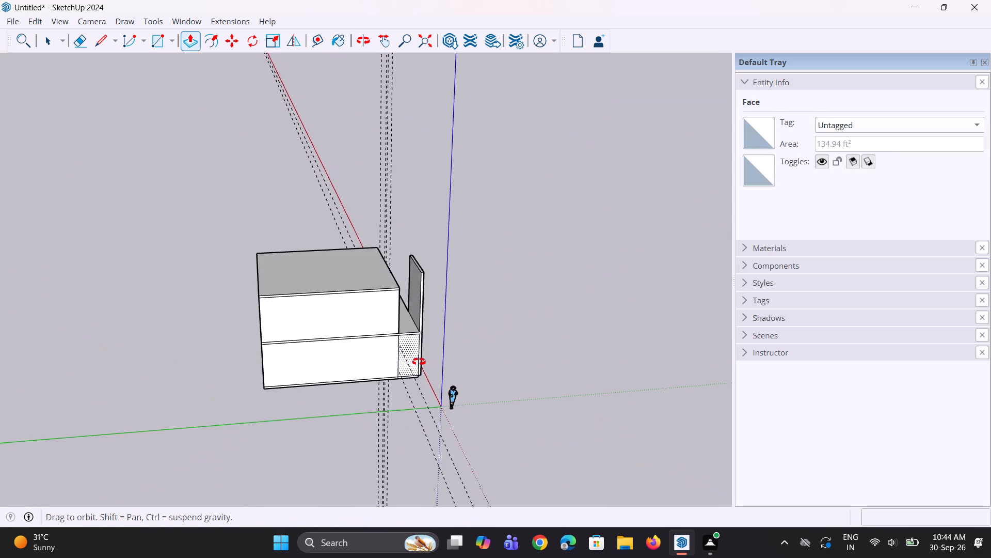
middle_click_drag(419, 362, 395, 339)
scroll(412, 327, "down", 2)
middle_click_drag(412, 327, 349, 313)
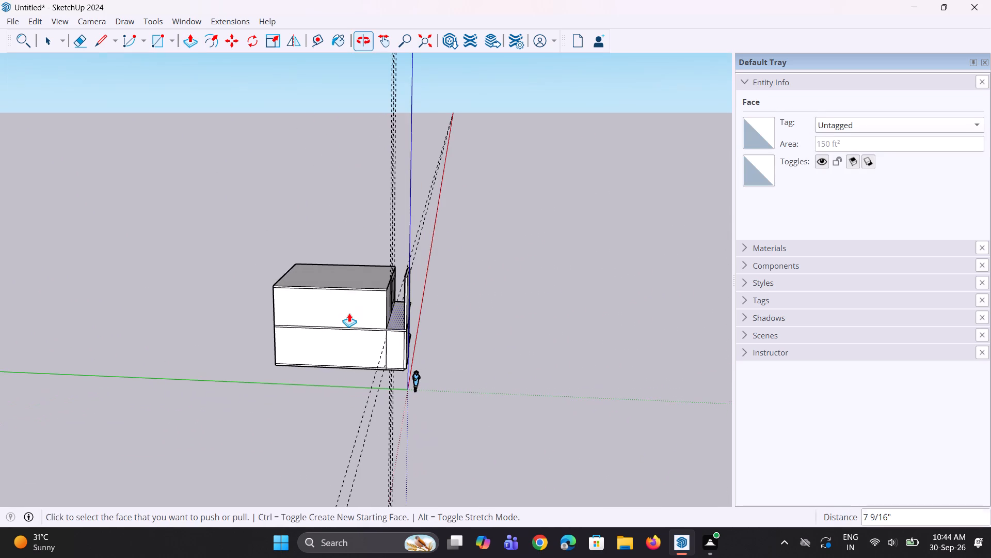
scroll(414, 300, "up", 5)
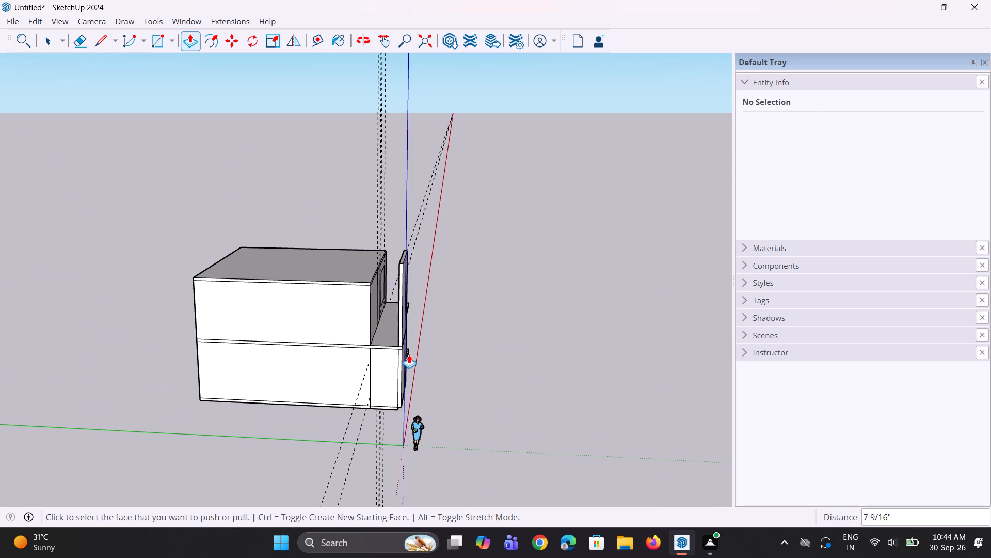
scroll(408, 368, "down", 3)
middle_click_drag(389, 381, 226, 400)
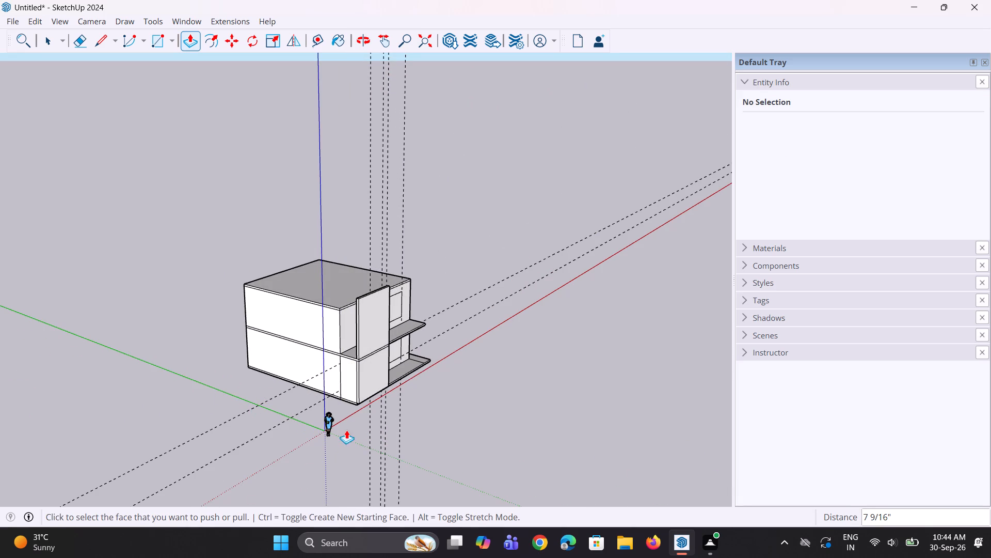
scroll(335, 431, "down", 3)
middle_click_drag(300, 416, 164, 409)
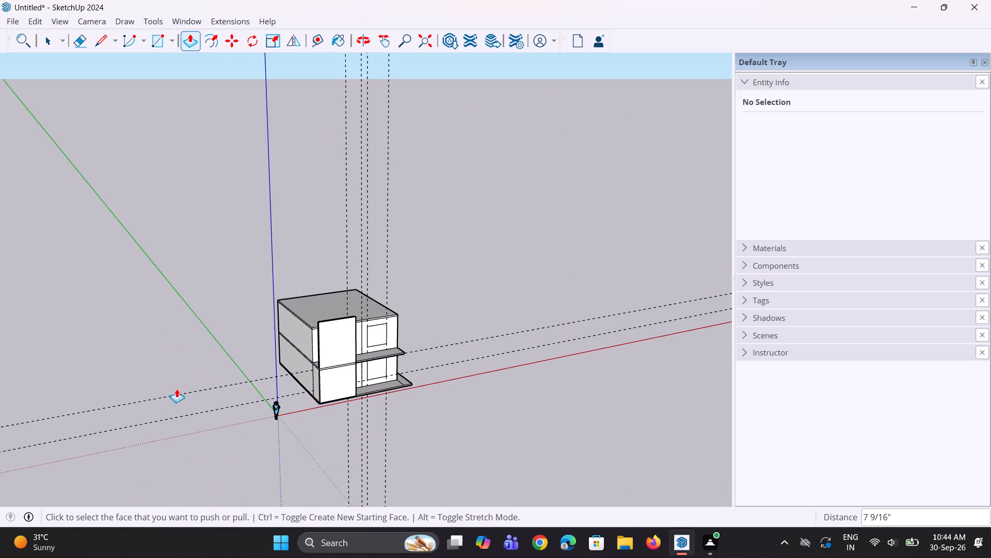
middle_click_drag(176, 388, 73, 323)
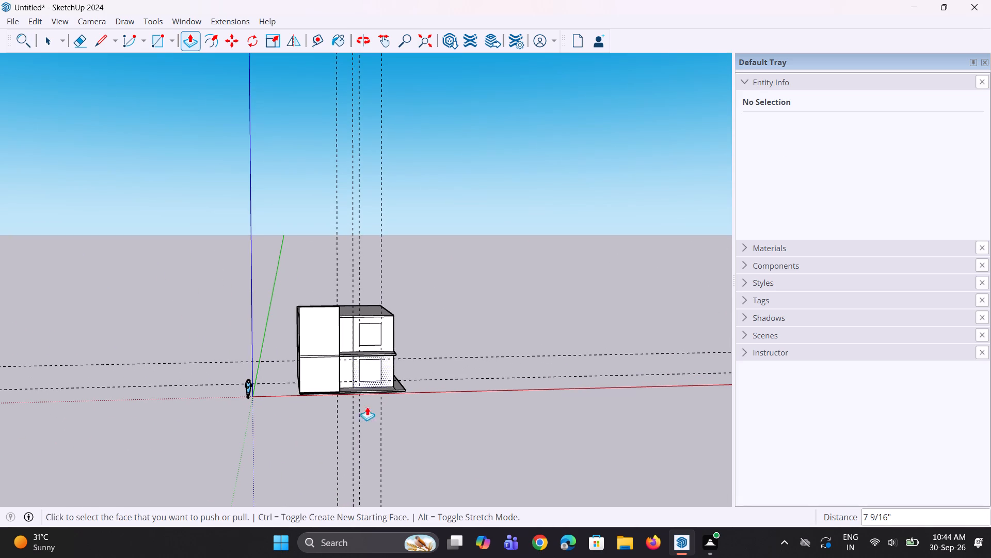
Draw a window rectangle about 3' 9" wide and 5' 8" tall on the ground-floor front wall, starting at the guide intersection beside the feature wall.
scroll(354, 417, "up", 5)
middle_click_drag(355, 416, 283, 401)
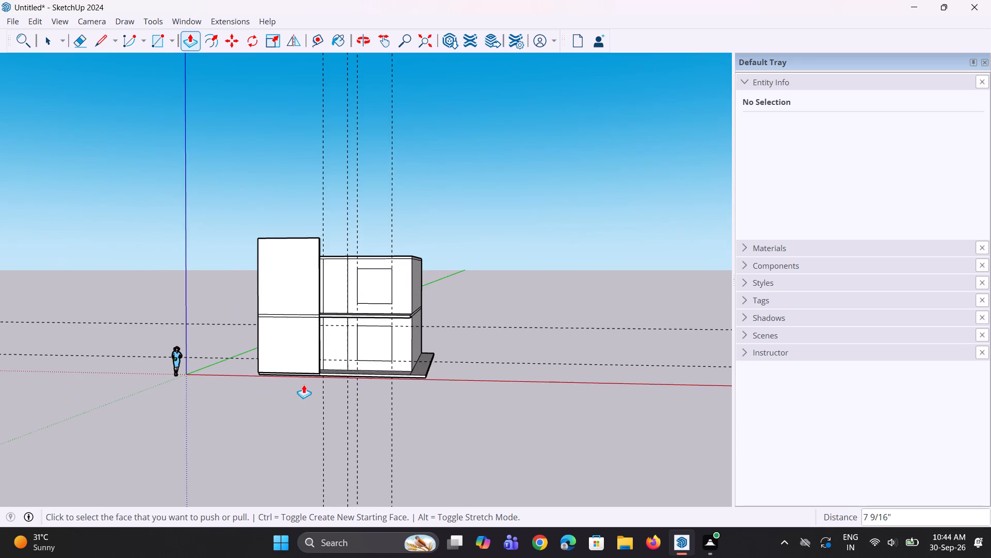
scroll(304, 383, "up", 3)
key("space")
type("r")
scroll(347, 345, "up", 2)
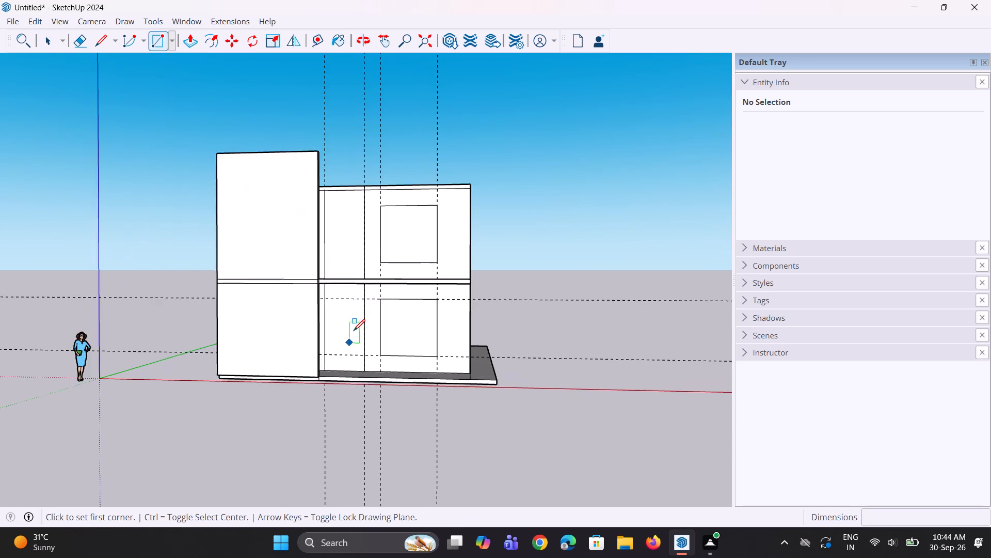
scroll(354, 331, "up", 3)
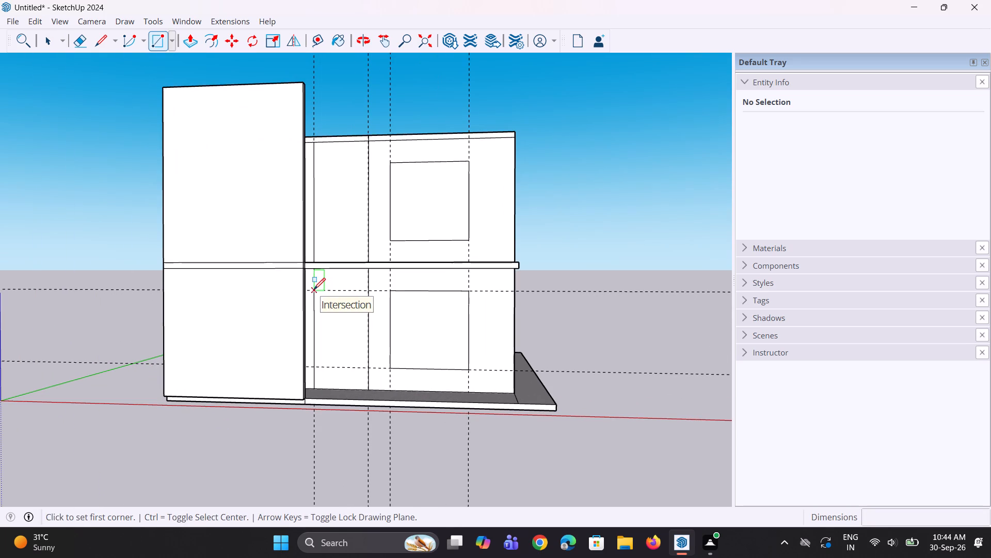
left_click(314, 289)
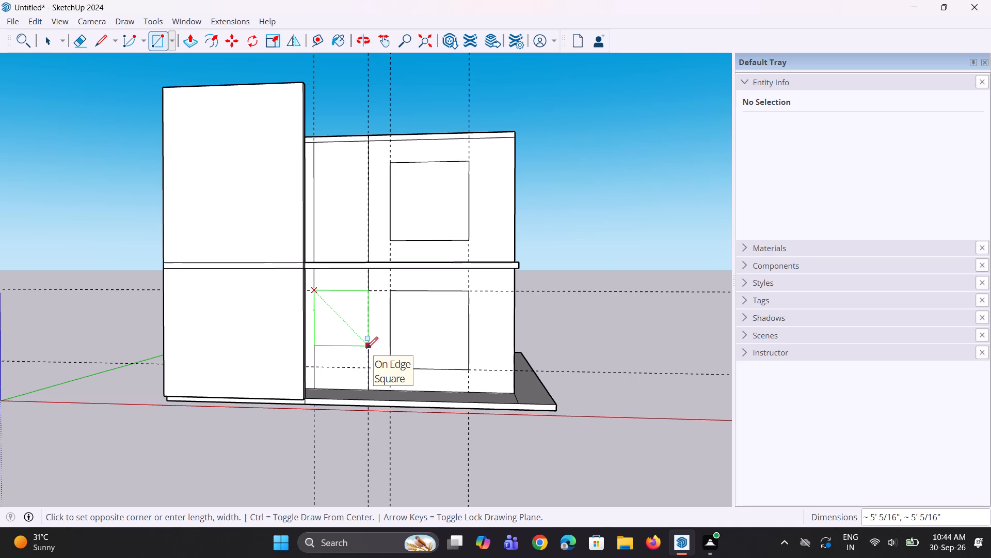
left_click(355, 353)
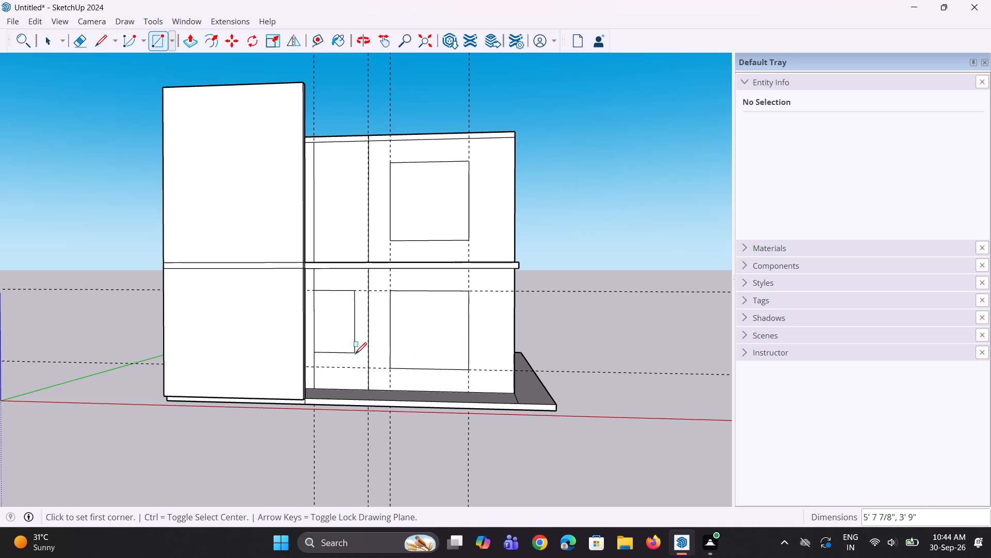
key("space")
key("space")
Examine the front elevation from several angles, checking the window outlines, the slab projections and the tall feature wall.
middle_click_drag(401, 381, 372, 373)
scroll(372, 373, "down", 3)
middle_click_drag(381, 379, 402, 386)
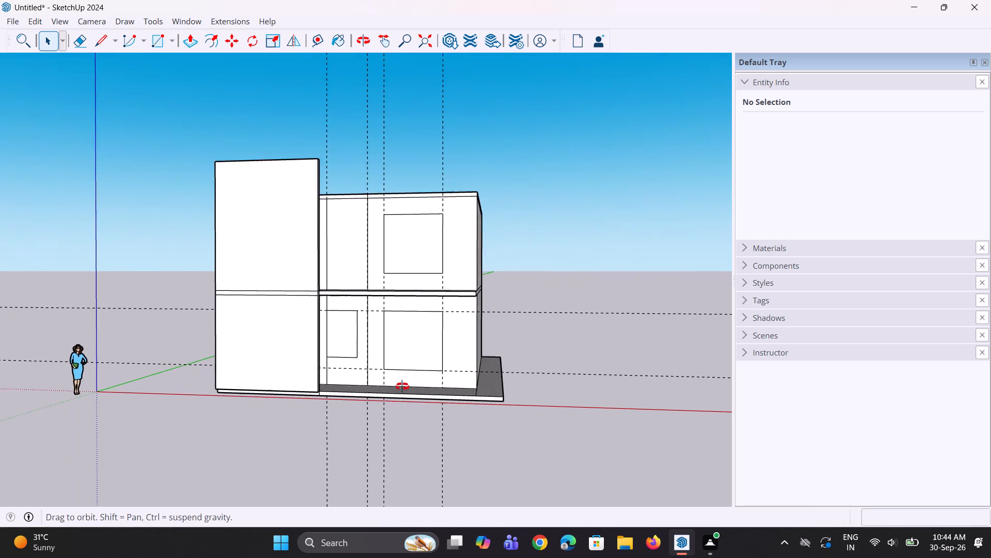
middle_click_drag(402, 386, 408, 385)
scroll(377, 367, "up", 2)
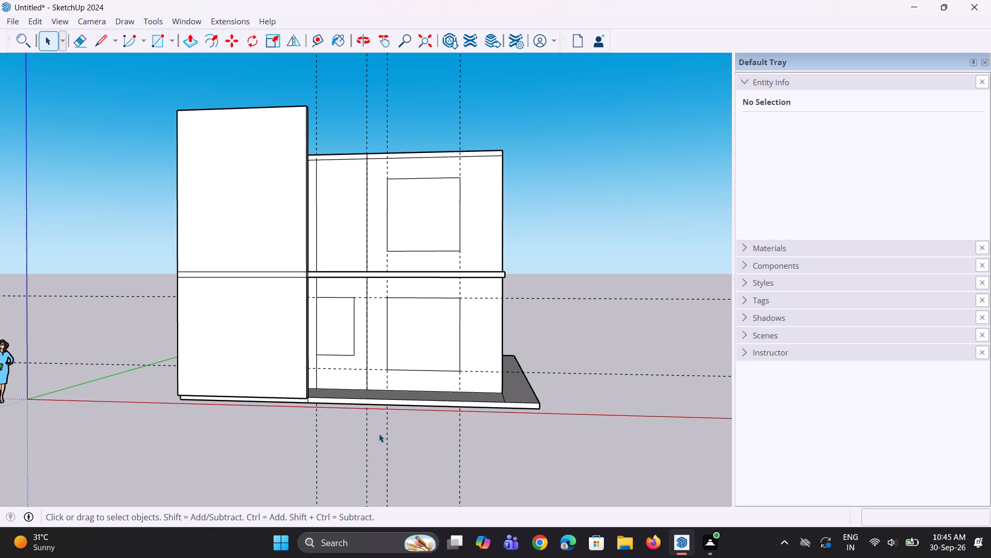
middle_click_drag(379, 428, 432, 451)
middle_click_drag(377, 374, 437, 397)
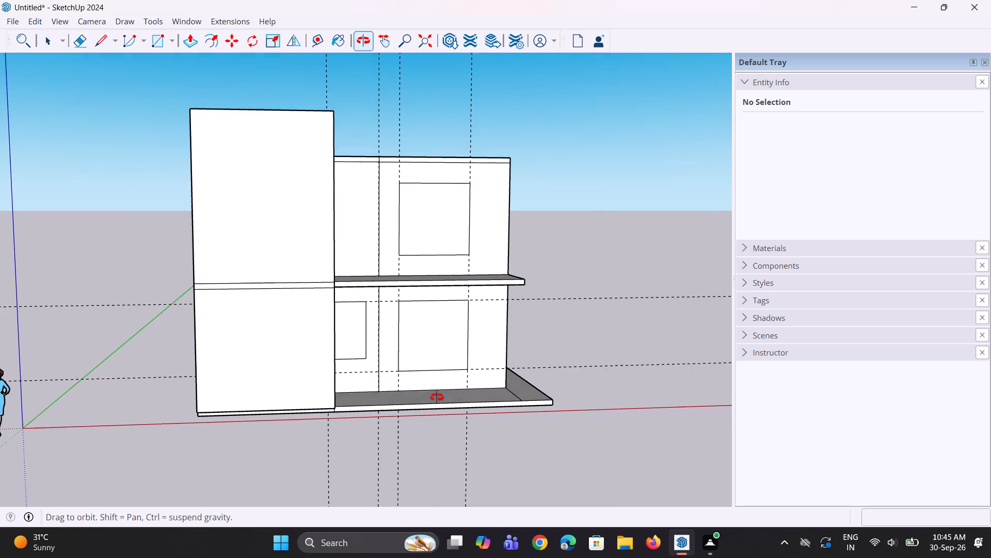
middle_click_drag(437, 397, 442, 400)
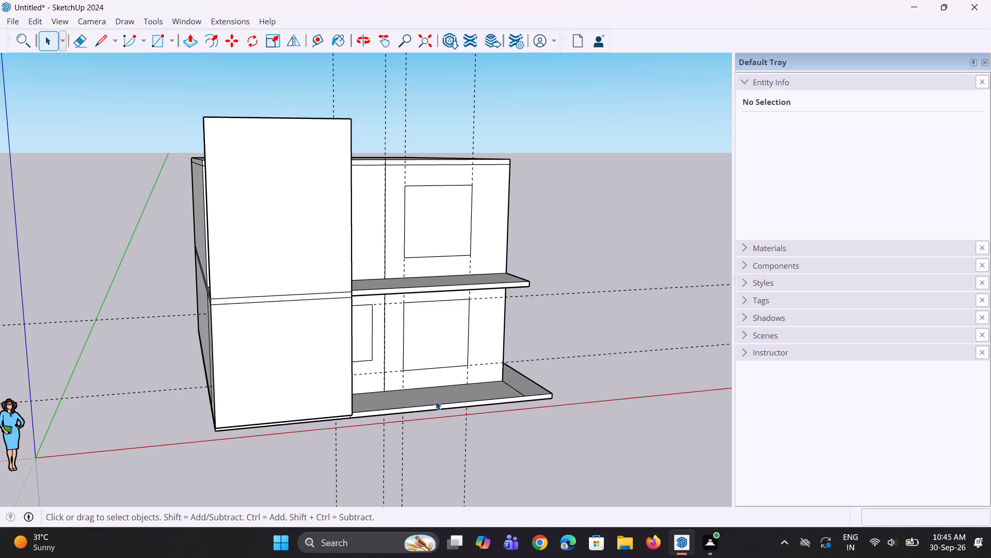
scroll(360, 364, "down", 2)
middle_click_drag(412, 366, 170, 392)
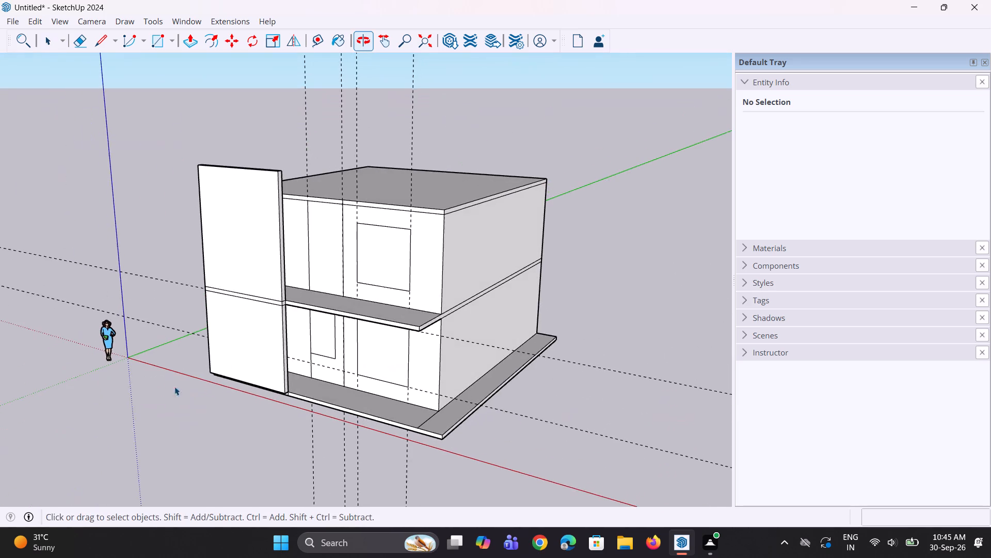
scroll(303, 284, "up", 5)
scroll(299, 274, "down", 5)
middle_click_drag(316, 276, 445, 271)
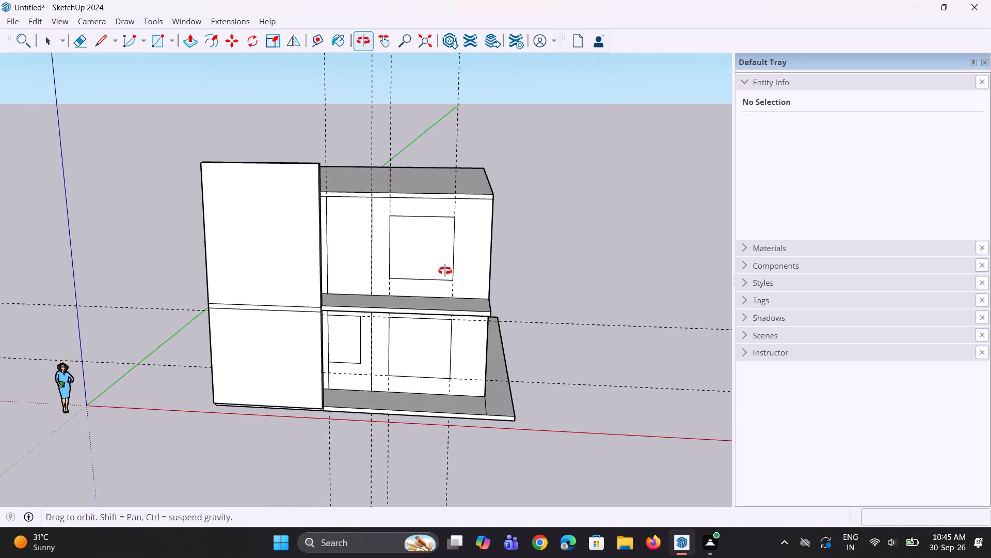
middle_click_drag(445, 271, 447, 270)
scroll(384, 272, "down", 2)
middle_click_drag(384, 272, 406, 269)
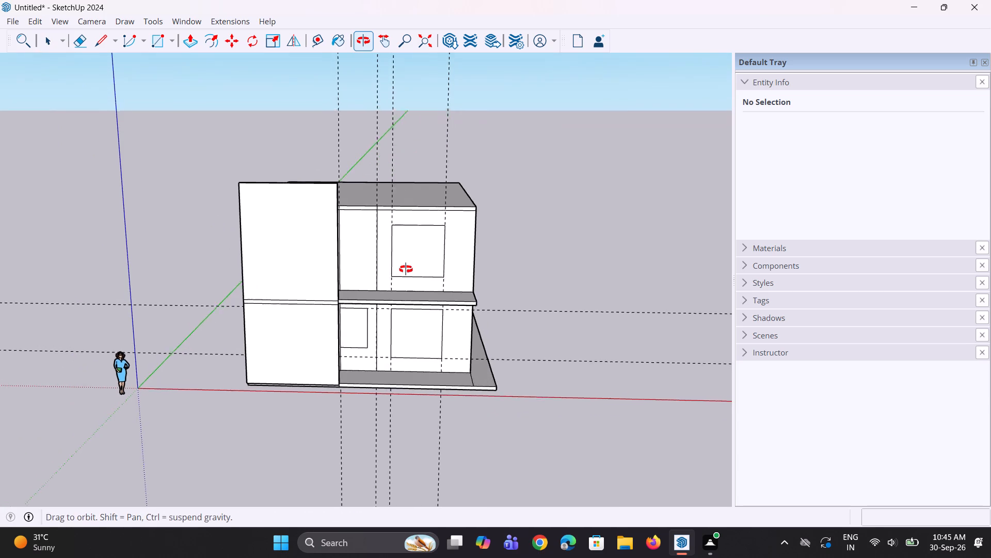
middle_click_drag(406, 269, 405, 270)
middle_click_drag(404, 270, 443, 331)
middle_click_drag(342, 266, 289, 231)
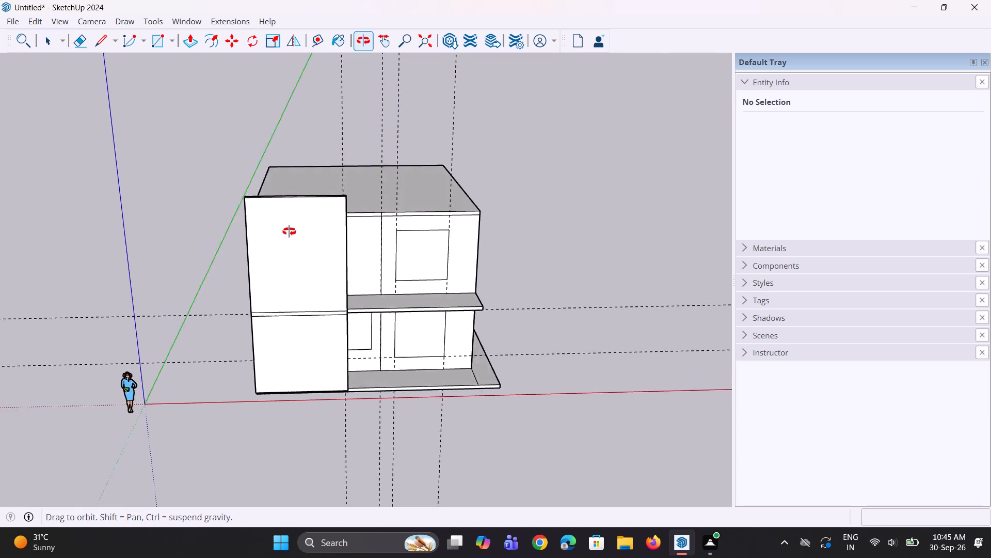
middle_click_drag(289, 231, 149, 228)
scroll(295, 184, "down", 2)
middle_click_drag(301, 197, 431, 171)
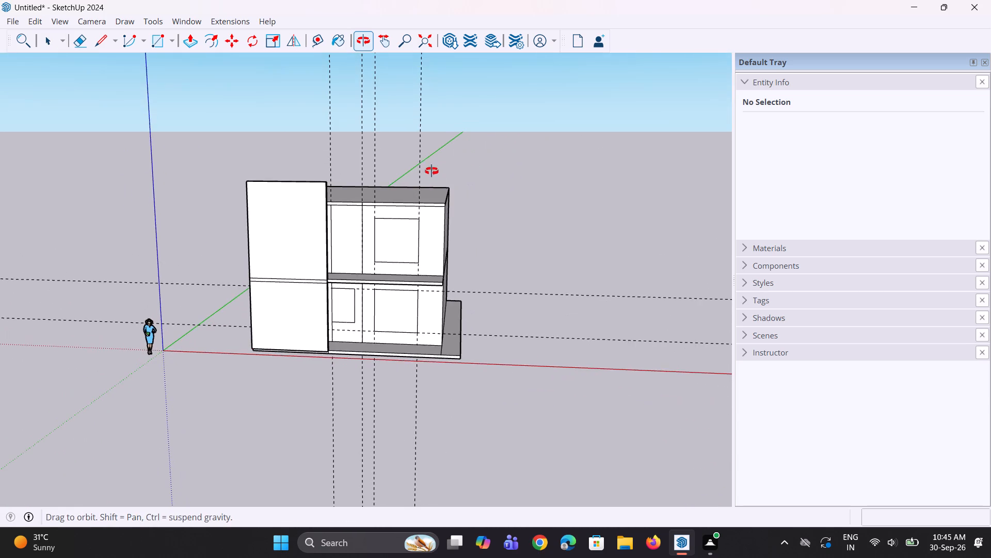
middle_click_drag(431, 171, 381, 325)
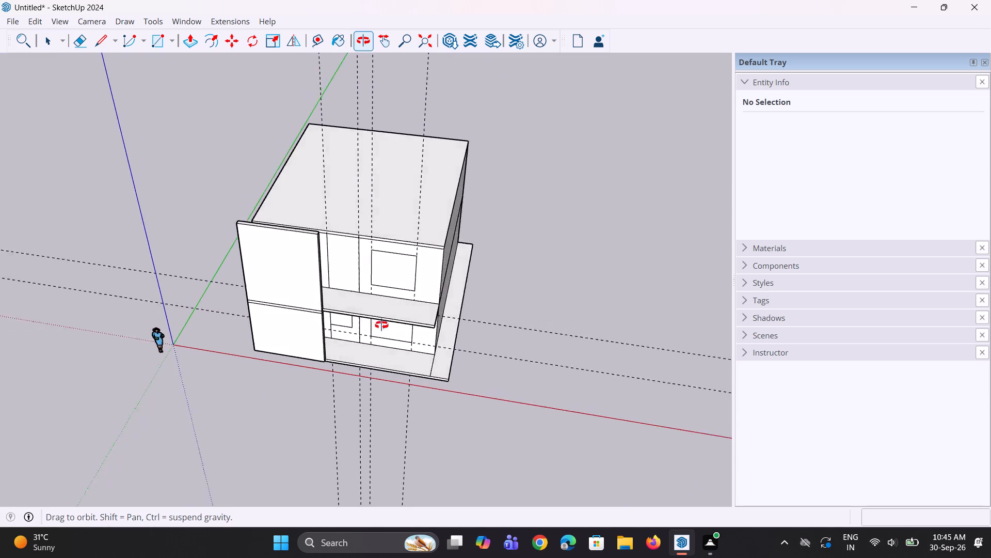
Draw a short line across the roof slab's front edge at the guide nearest the tall feature wall.
middle_click_drag(381, 325, 308, 335)
scroll(415, 228, "down", 3)
middle_click_drag(342, 252, 253, 259)
scroll(315, 205, "up", 4)
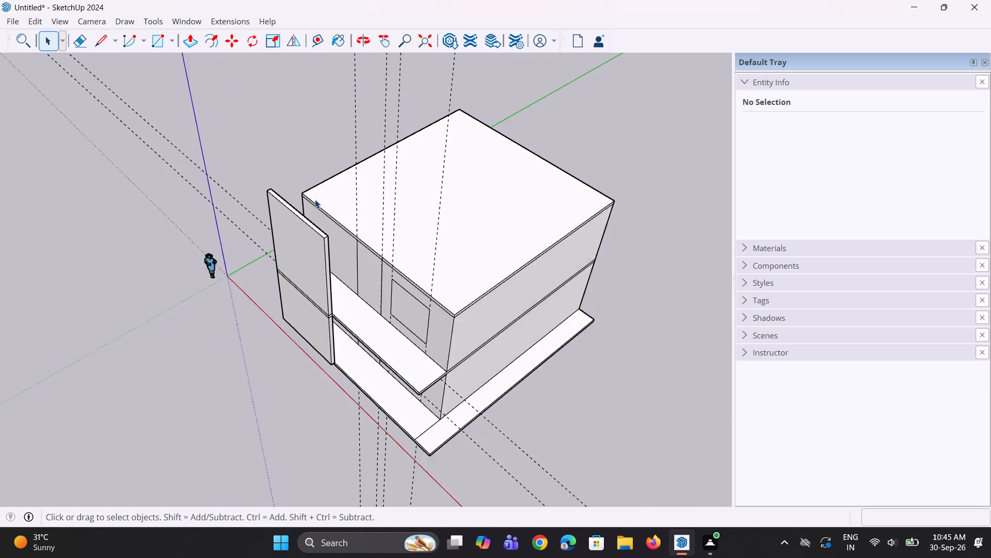
scroll(315, 199, "up", 3)
middle_click_drag(316, 237, 288, 208)
middle_click_drag(301, 218, 206, 207)
scroll(325, 187, "up", 3)
middle_click_drag(333, 270, 418, 228)
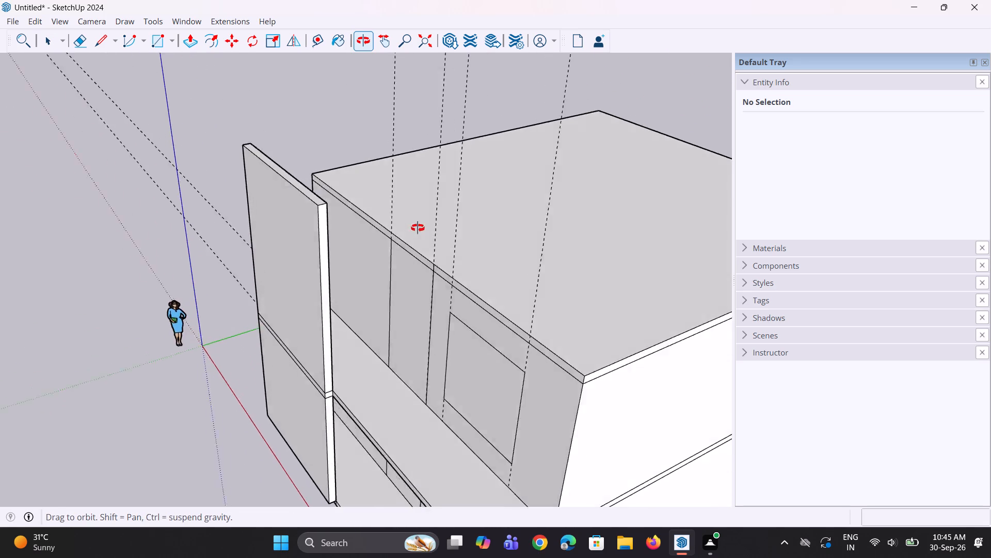
middle_click_drag(418, 228, 382, 252)
key("p")
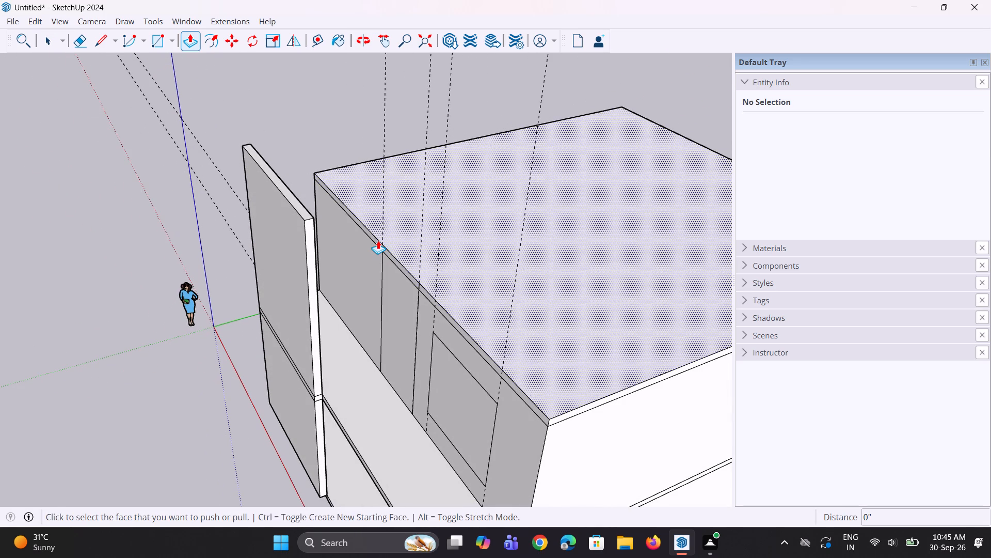
key("space")
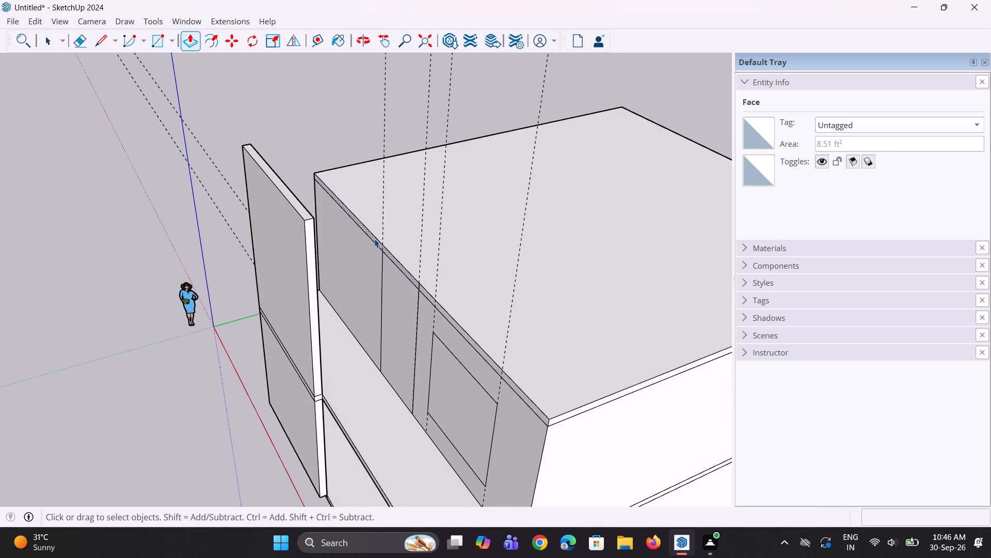
key("l")
middle_click_drag(379, 251, 393, 247)
scroll(392, 249, "up", 8)
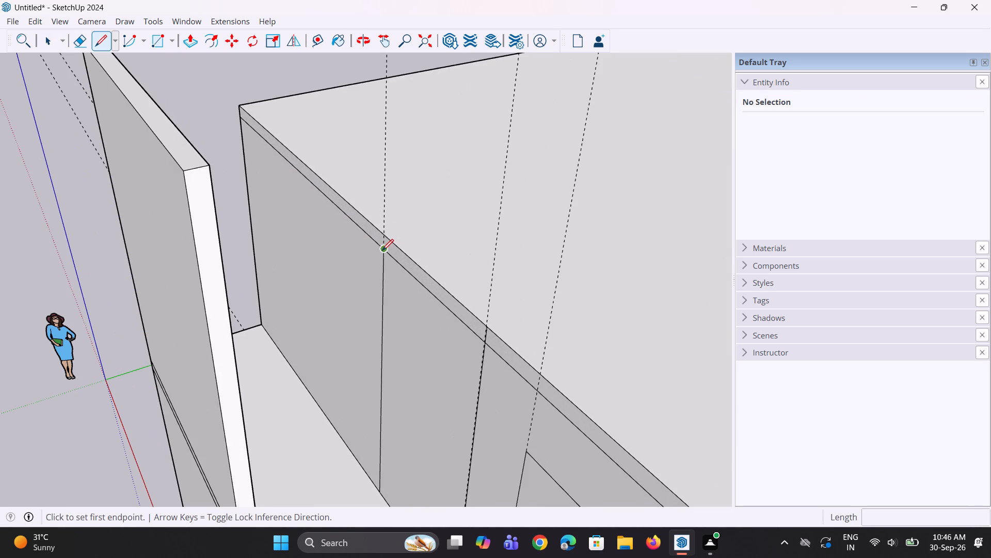
left_click(382, 251)
left_click(383, 238)
key("space")
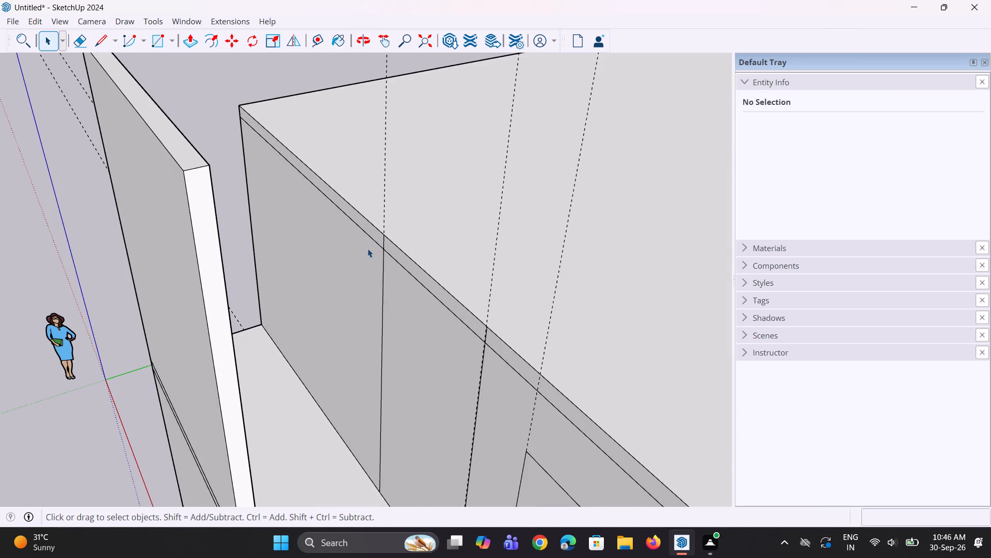
Push/Pull the roof slab's edge strip beside the feature wall outward 5' to meet the back of that wall.
key("p")
left_click(371, 233)
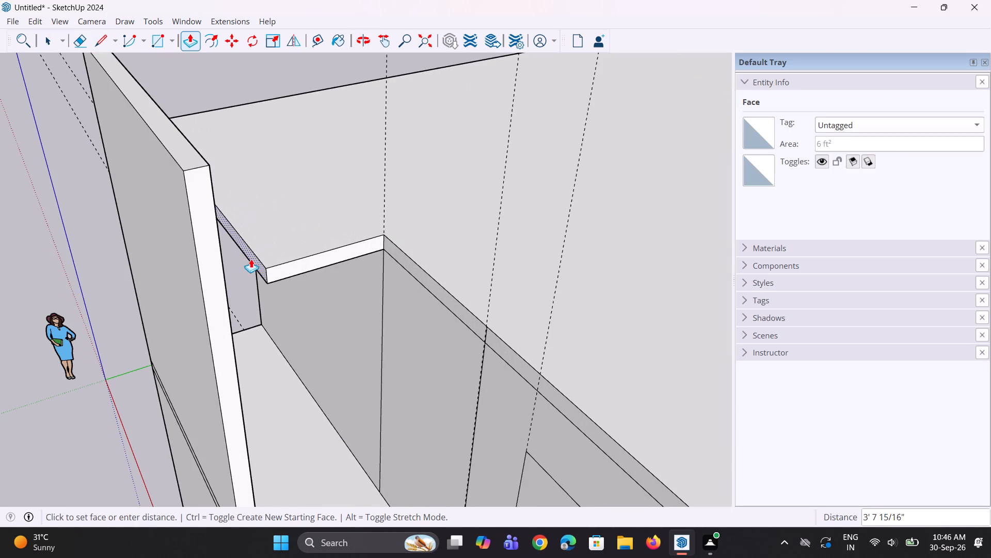
left_click(223, 262)
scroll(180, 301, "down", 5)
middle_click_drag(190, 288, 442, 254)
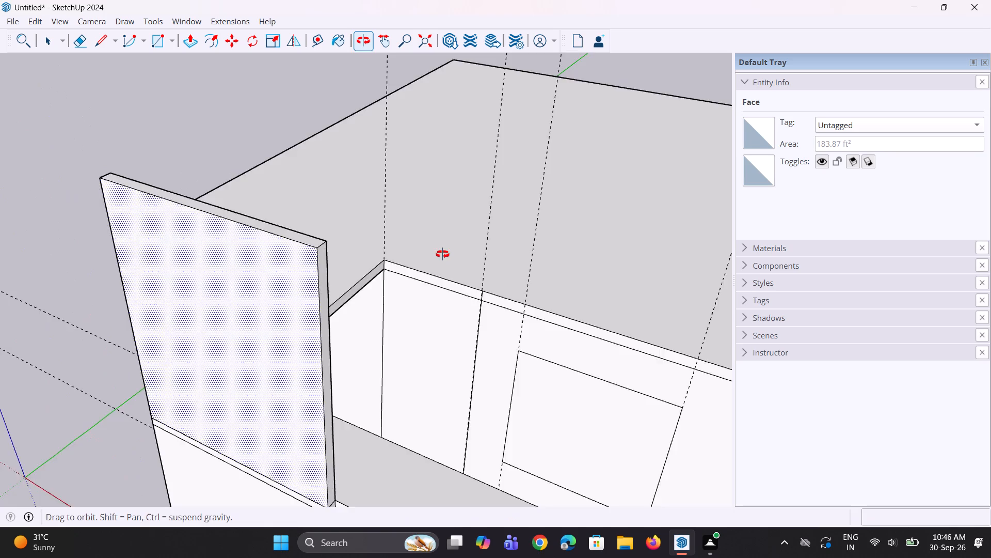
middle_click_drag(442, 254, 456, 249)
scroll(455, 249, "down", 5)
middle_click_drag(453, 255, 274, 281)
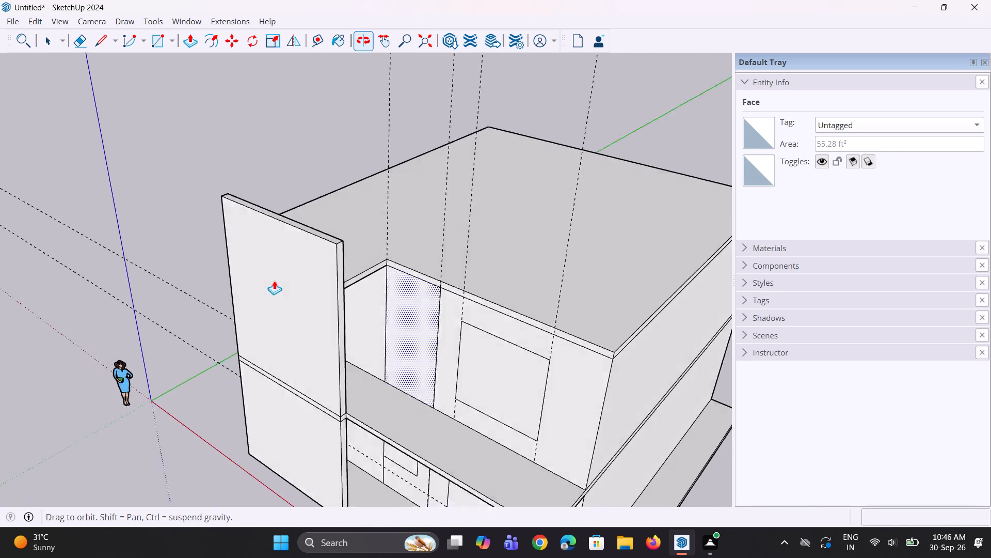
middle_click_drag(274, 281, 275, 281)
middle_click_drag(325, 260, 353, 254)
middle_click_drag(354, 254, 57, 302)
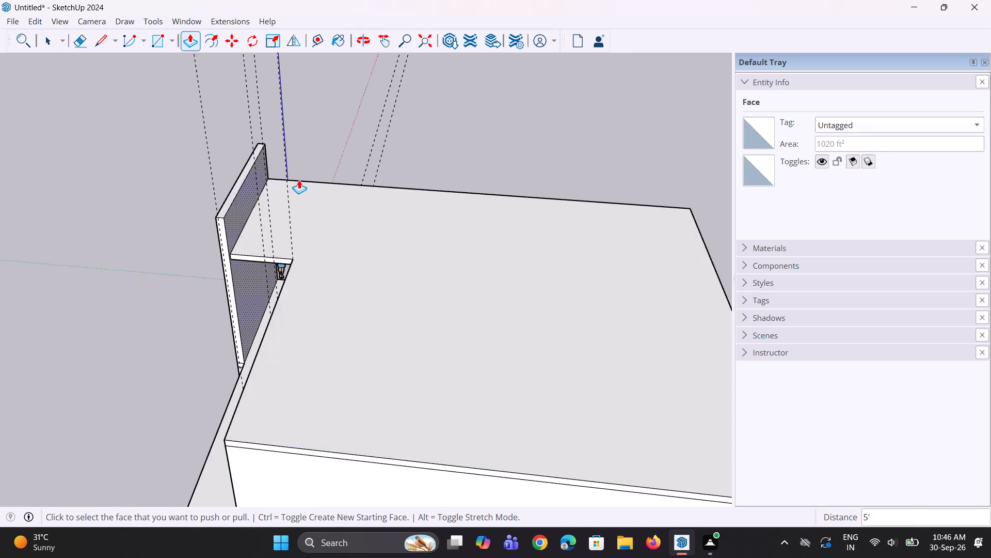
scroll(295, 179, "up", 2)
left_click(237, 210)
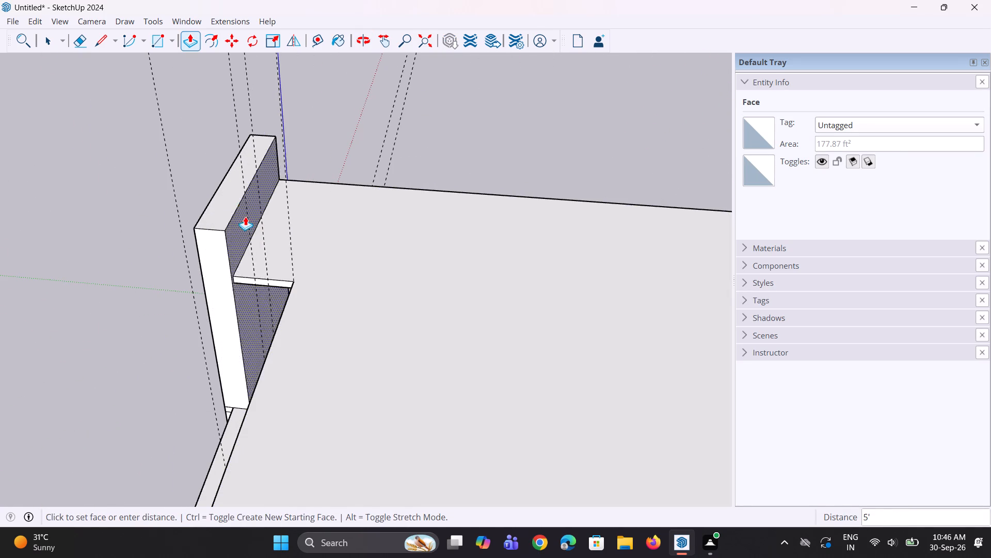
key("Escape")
Draw a line along the junction between the extended roof slab and the back of the feature wall.
middle_click_drag(273, 253, 238, 250)
scroll(241, 247, "up", 1)
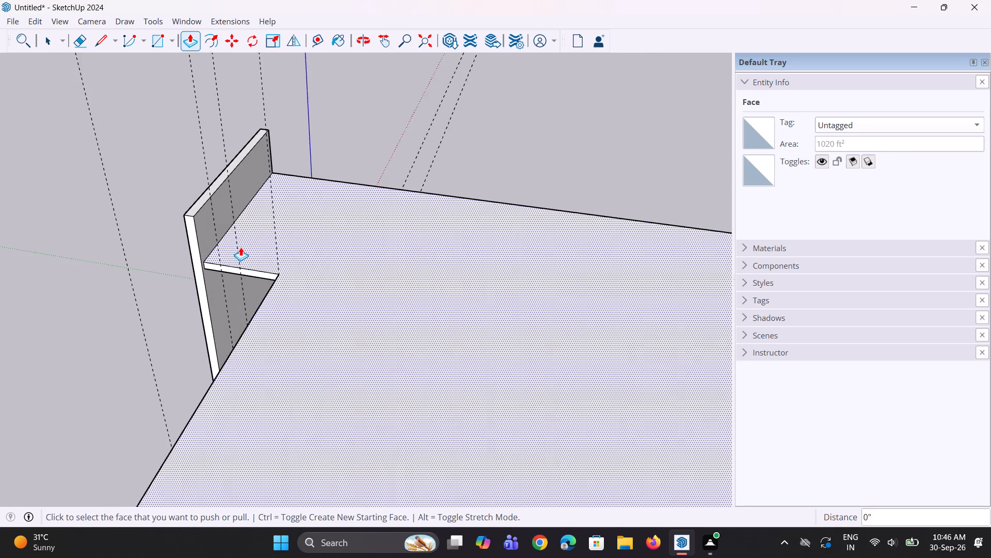
scroll(241, 247, "up", 1)
key("l")
scroll(247, 262, "up", 6)
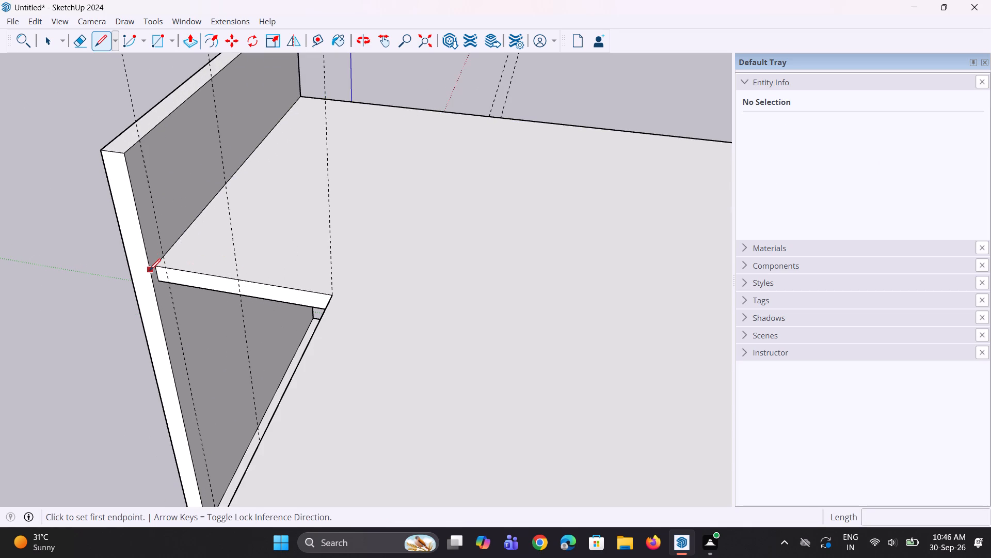
left_click(159, 265)
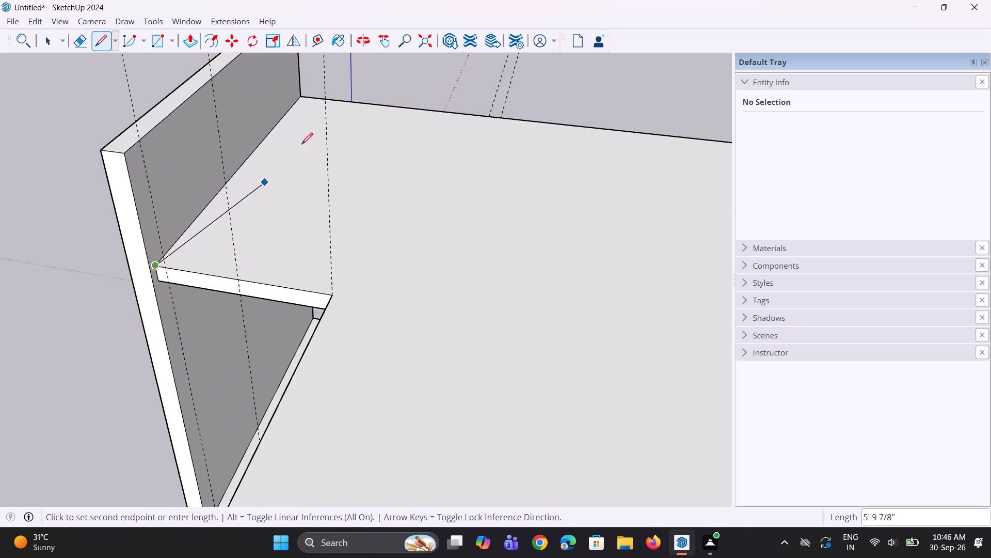
left_click(299, 99)
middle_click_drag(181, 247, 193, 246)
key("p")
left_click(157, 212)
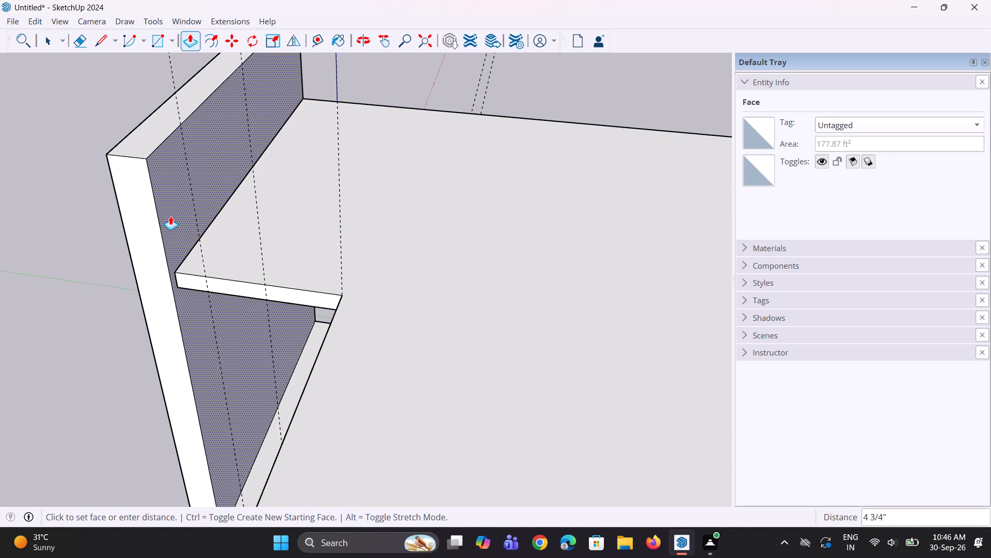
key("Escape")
Draw a short line from the extended roof slab's corner to the feature wall's side edge, splitting the wall's rear face.
scroll(235, 263, "up", 2)
key("l")
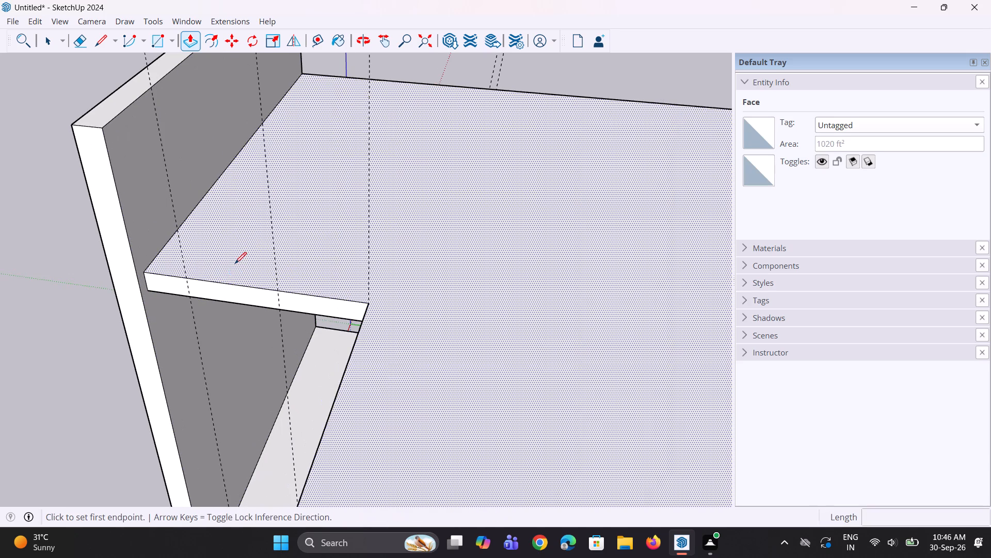
scroll(225, 272, "up", 2)
left_click(126, 272)
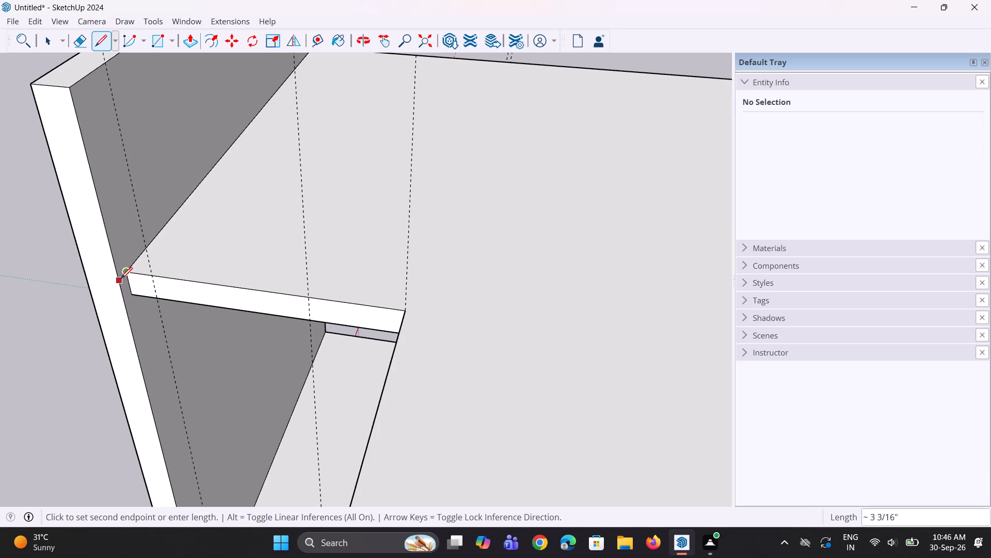
left_click(121, 278)
key("space")
Push/Pull the feature wall's rear face above the roof slab backward 5' to form a deep block.
type("p")
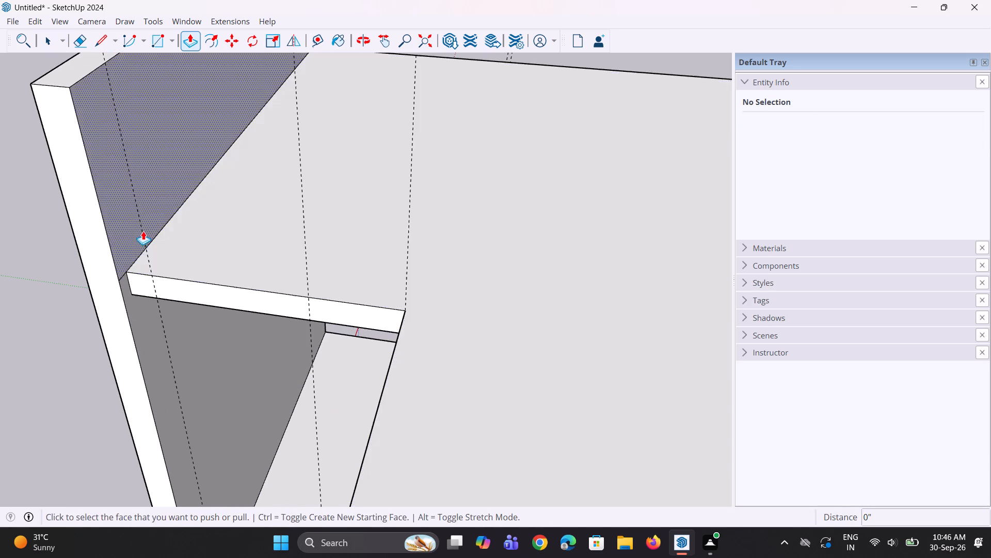
left_click(143, 231)
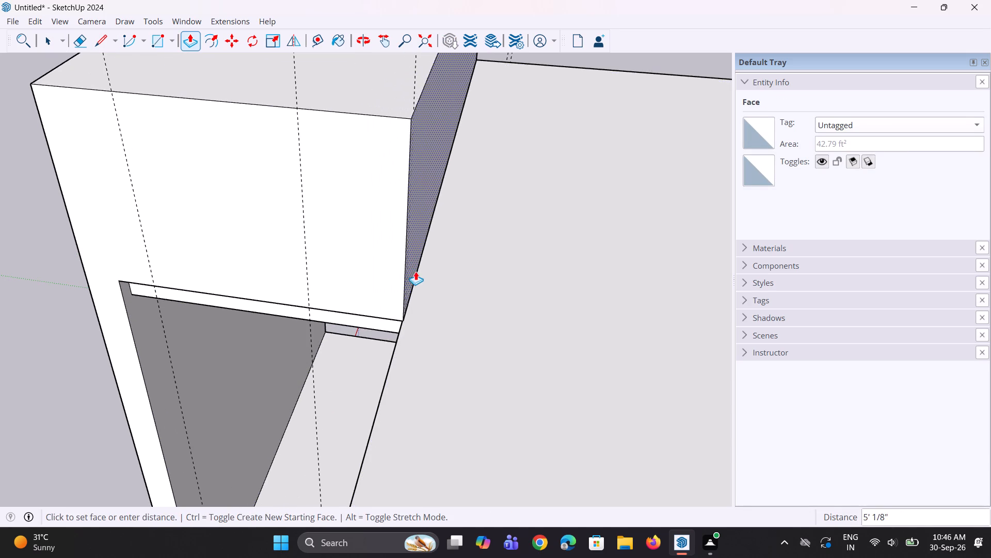
left_click(402, 330)
Examine the block above the roof and its junctions with the roof slab and feature wall from several sides.
middle_click_drag(373, 334, 590, 320)
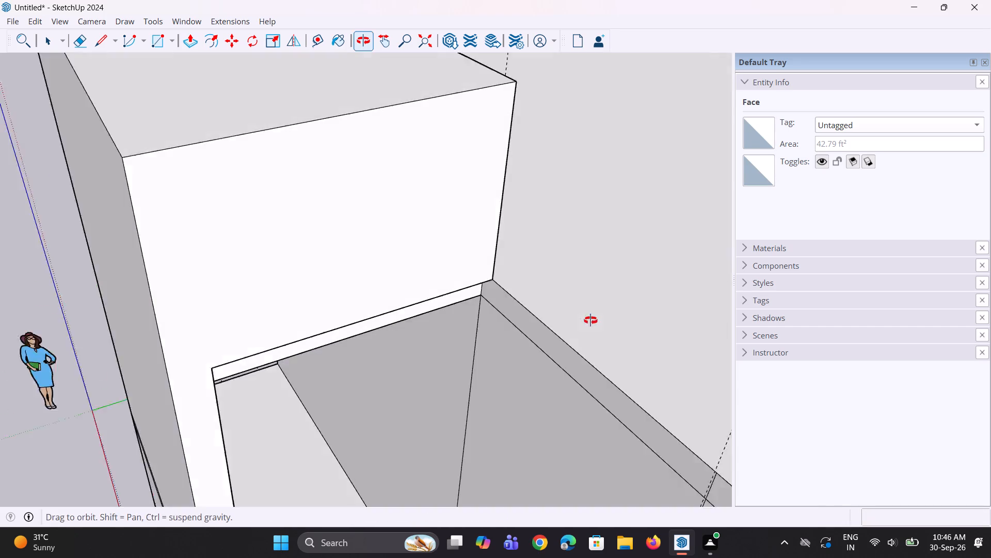
middle_click_drag(590, 320, 603, 312)
scroll(481, 294, "down", 6)
middle_click_drag(463, 297, 629, 274)
scroll(415, 267, "down", 7)
scroll(431, 276, "up", 1)
middle_click_drag(432, 277, 0, 246)
scroll(284, 257, "down", 1)
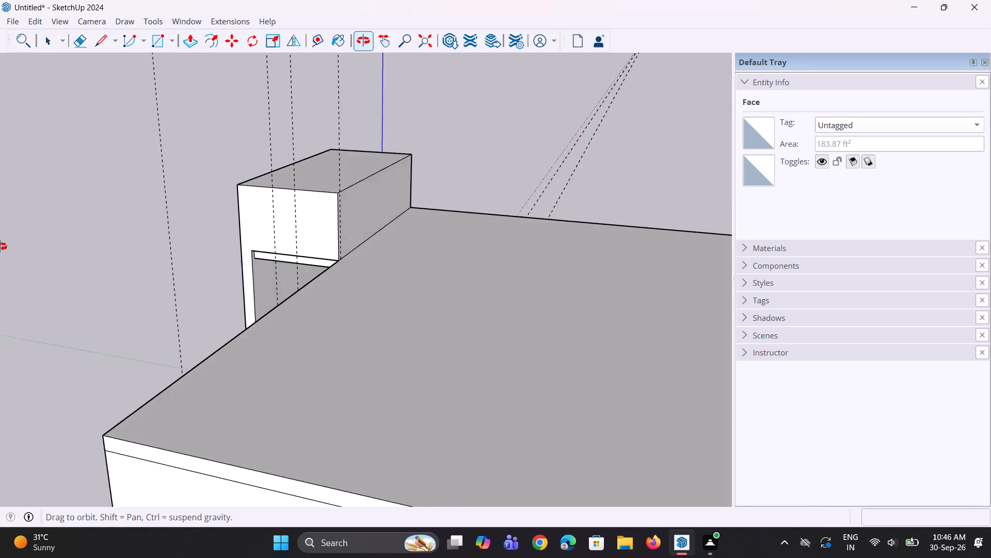
middle_click_drag(0, 246, 212, 260)
scroll(206, 267, "down", 5)
middle_click_drag(275, 283, 258, 209)
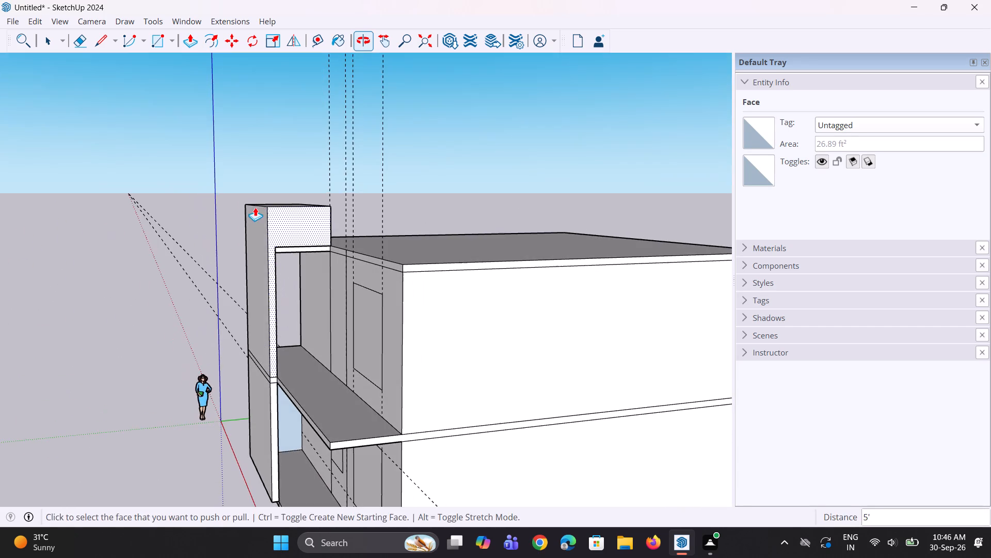
middle_click_drag(275, 381, 544, 397)
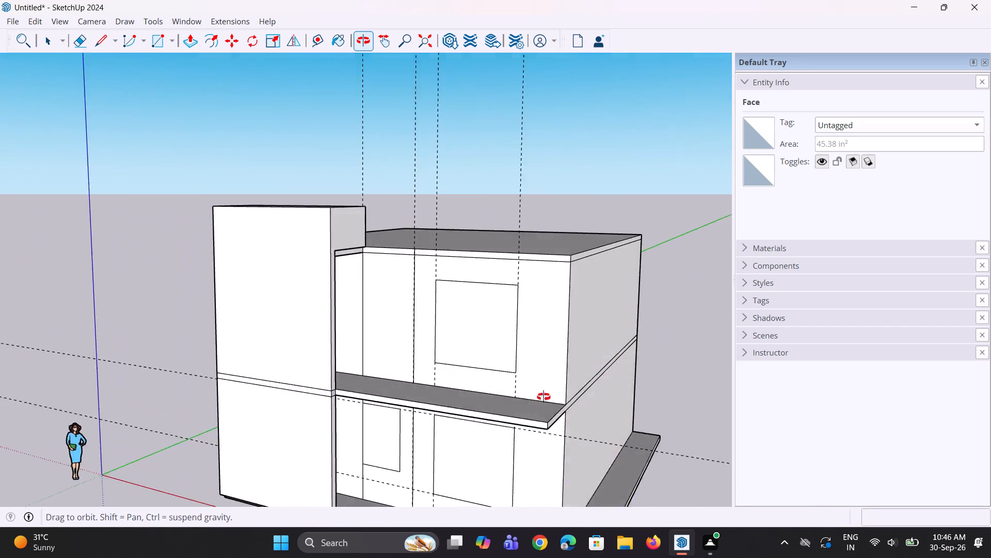
scroll(552, 398, "down", 1)
middle_click_drag(544, 397, 604, 399)
scroll(355, 333, "down", 2)
middle_click_drag(360, 330, 415, 327)
middle_click_drag(421, 323, 262, 349)
middle_click_drag(330, 309, 221, 312)
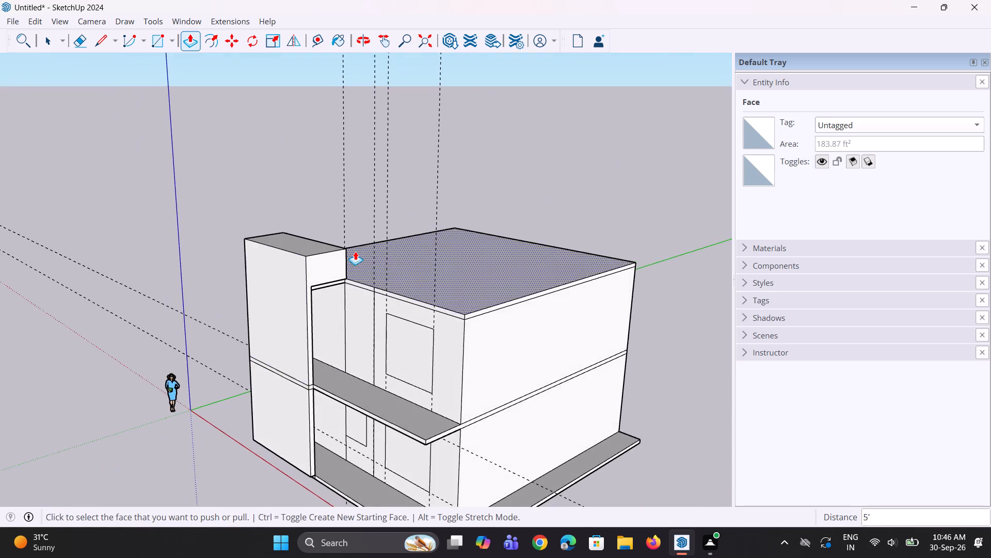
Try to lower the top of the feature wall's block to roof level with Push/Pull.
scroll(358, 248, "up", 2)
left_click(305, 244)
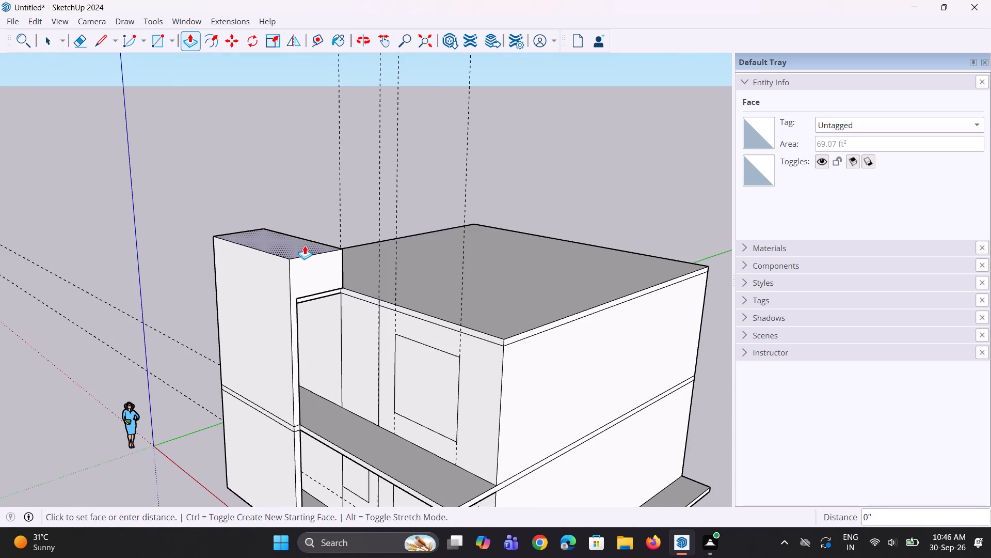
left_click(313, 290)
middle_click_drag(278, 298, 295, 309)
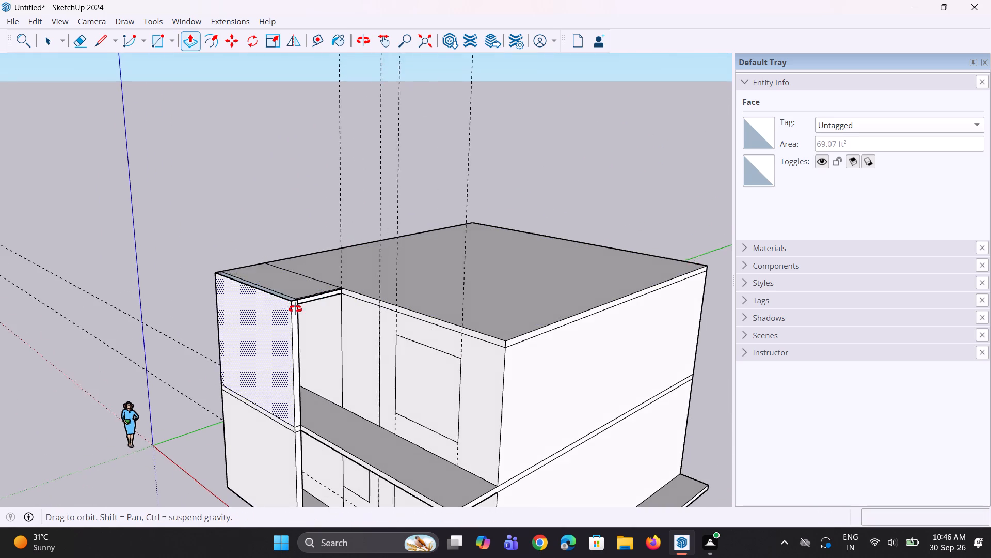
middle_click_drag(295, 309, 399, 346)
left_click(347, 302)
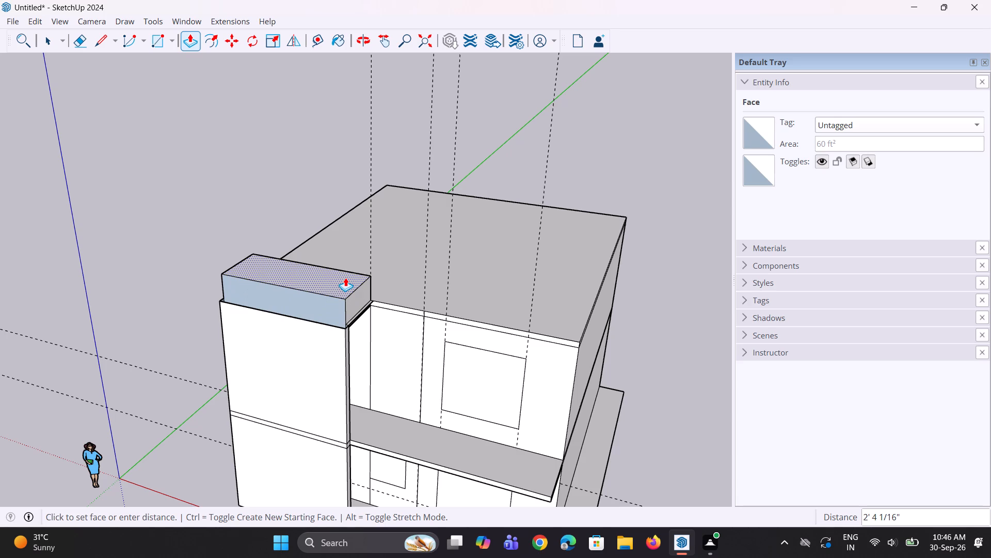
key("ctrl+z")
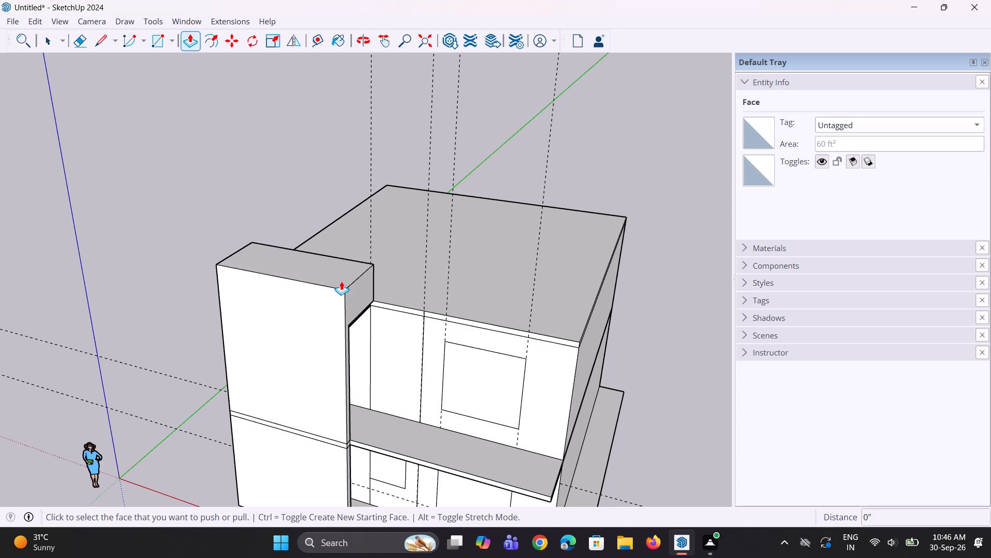
Examine the front elevation and the block above the roof from the front, the side and above.
middle_click_drag(360, 318, 234, 307)
middle_click_drag(289, 307, 291, 297)
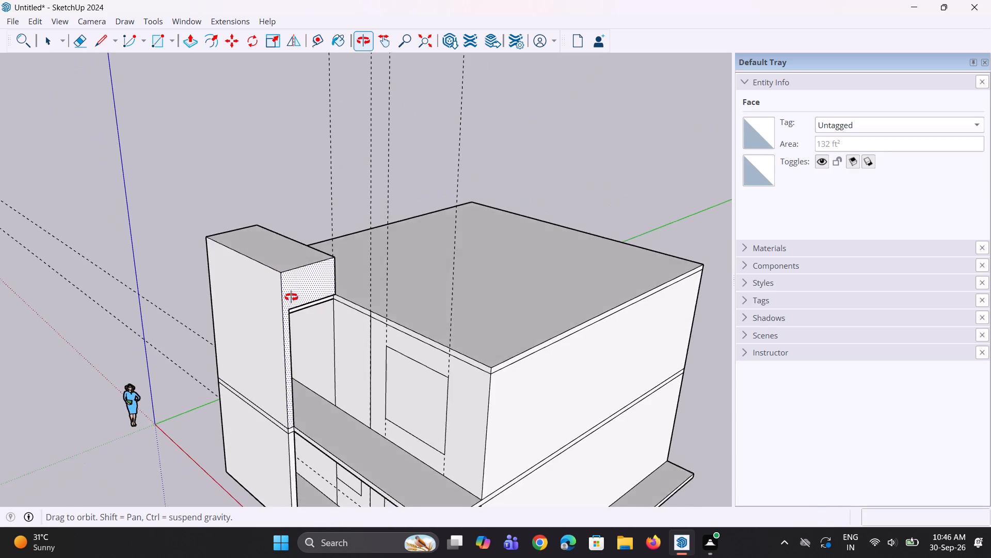
middle_click_drag(291, 297, 387, 268)
scroll(389, 312, "down", 2)
middle_click_drag(388, 313, 446, 391)
scroll(386, 340, "up", 1)
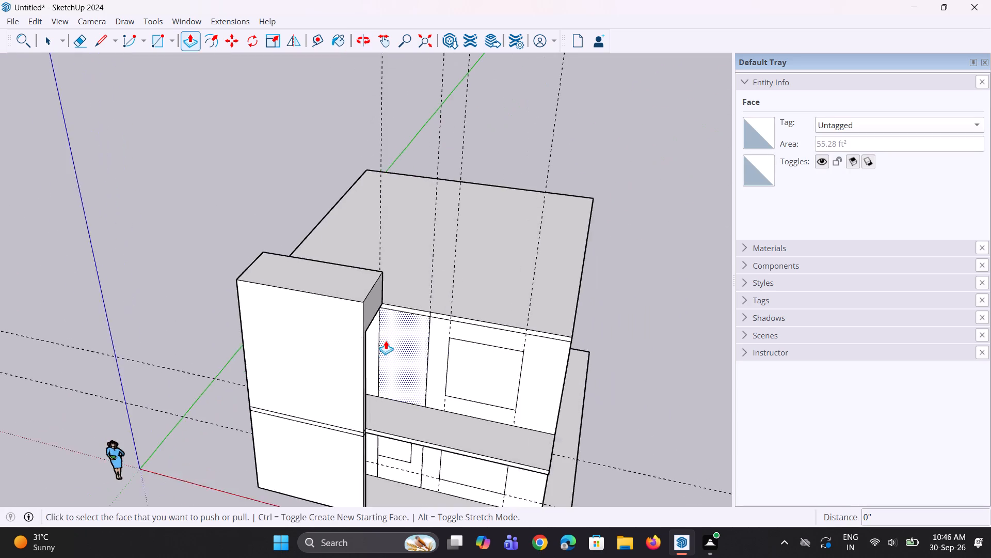
scroll(386, 340, "up", 1)
middle_click_drag(385, 338, 494, 287)
scroll(427, 290, "down", 4)
middle_click_drag(423, 292, 396, 257)
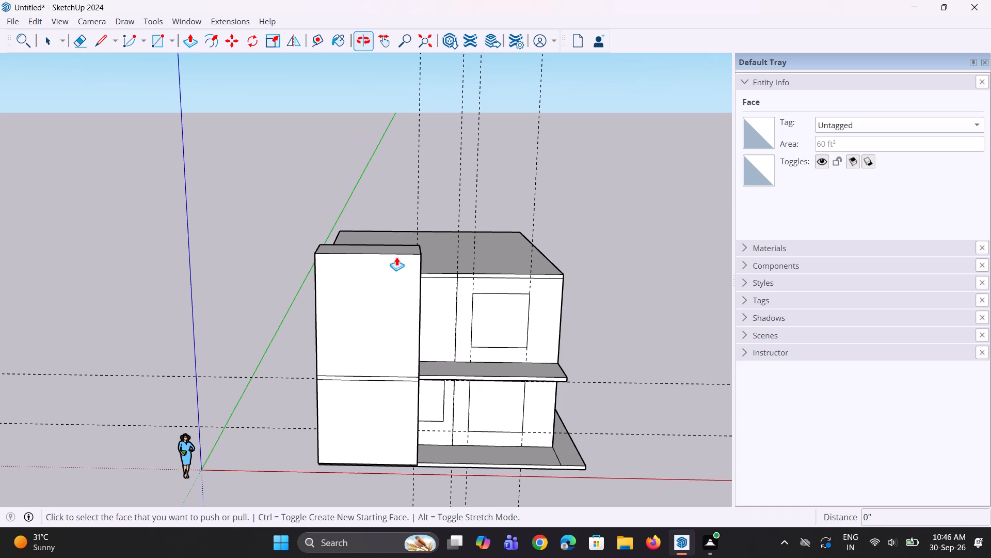
middle_click_drag(469, 274, 471, 258)
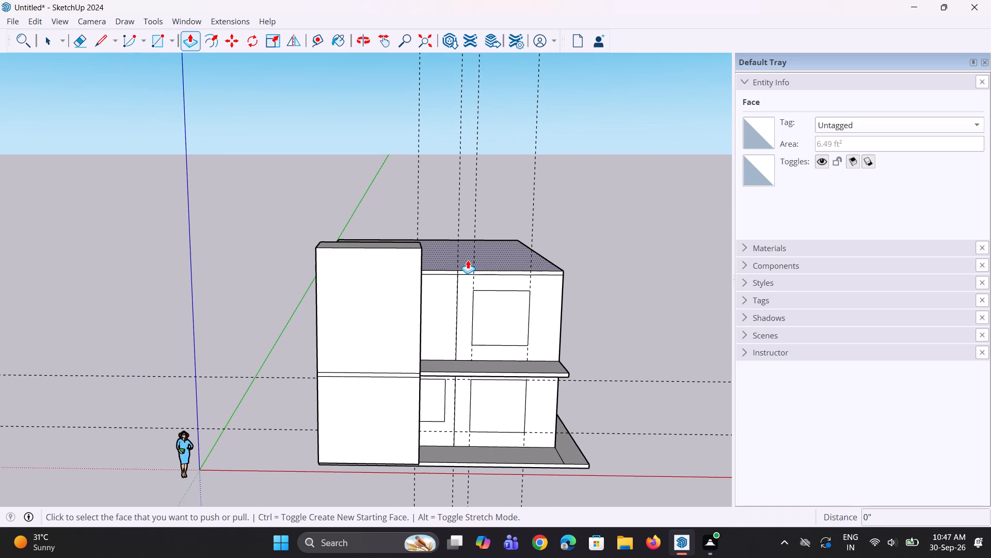
middle_click_drag(462, 263, 456, 275)
scroll(454, 276, "up", 2)
middle_click_drag(453, 276, 412, 287)
scroll(411, 283, "up", 2)
key("space")
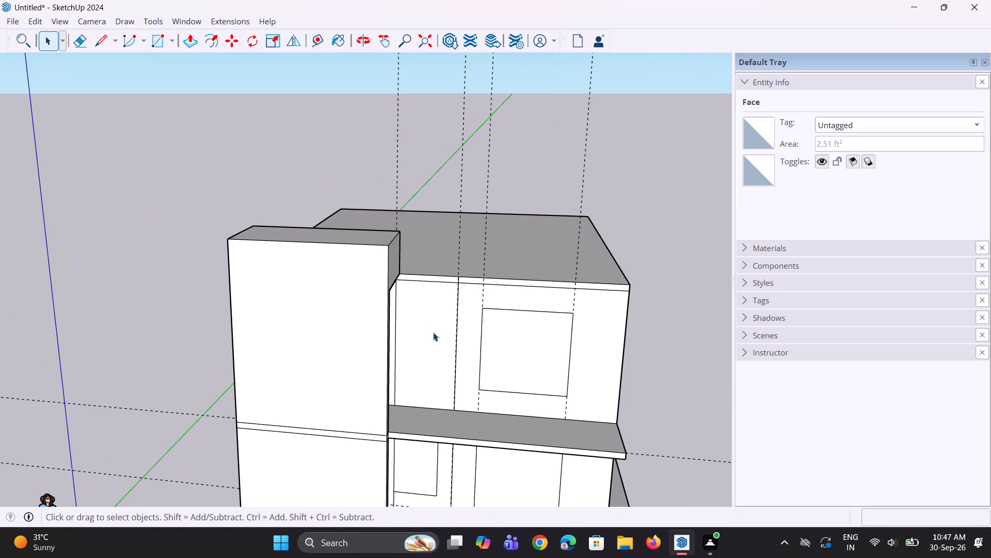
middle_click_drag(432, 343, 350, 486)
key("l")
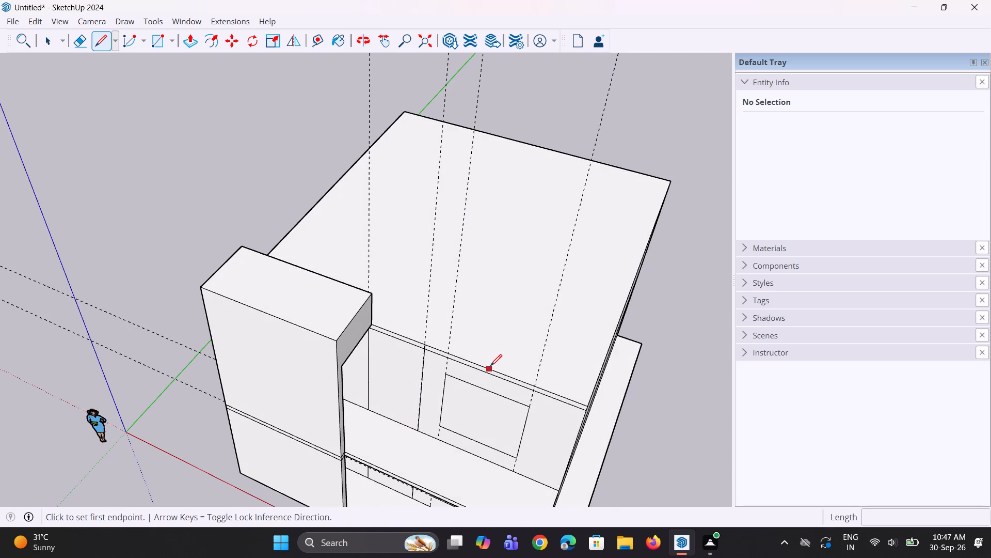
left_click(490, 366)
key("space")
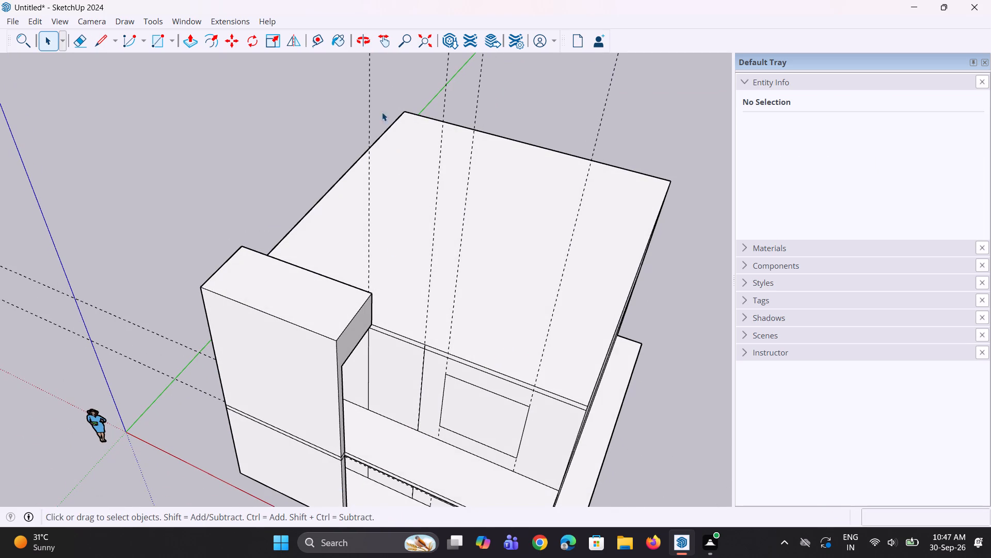
Copy the roof slab's top front edge beside the feature block 1' toward the back of the roof.
left_click_drag(397, 257, 331, 324)
middle_click_drag(513, 345, 324, 329)
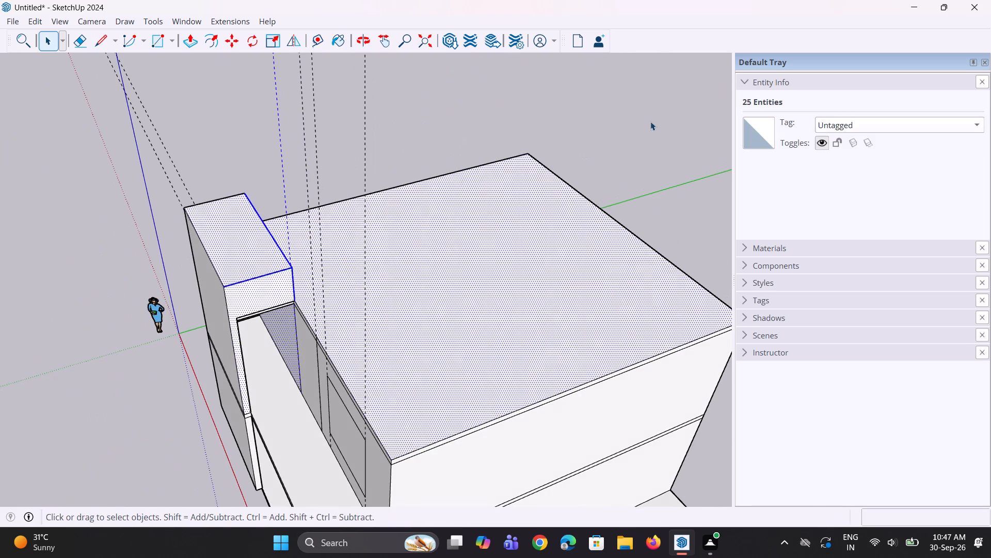
double_click(650, 121)
scroll(297, 491, "up", 3)
scroll(400, 420, "up", 2)
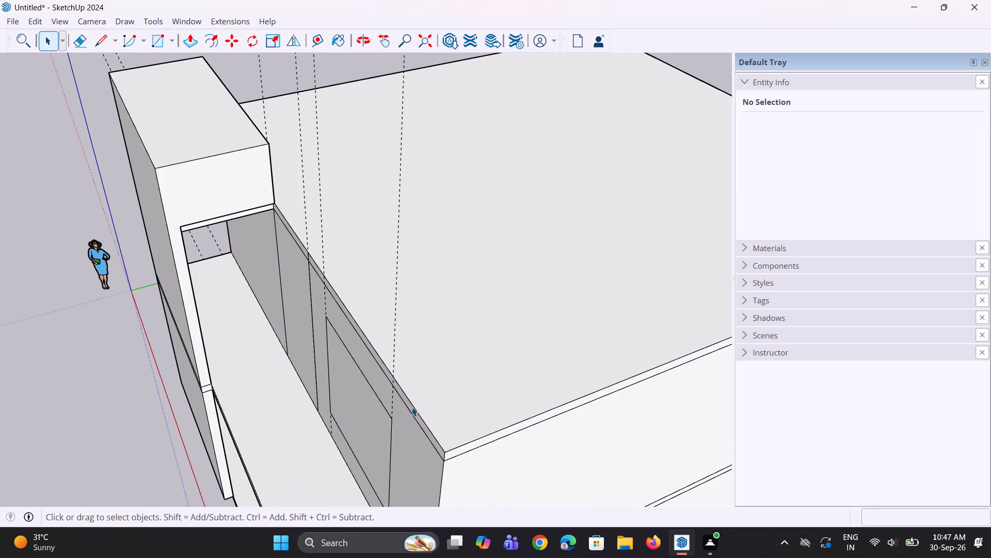
left_click(415, 409)
key("m")
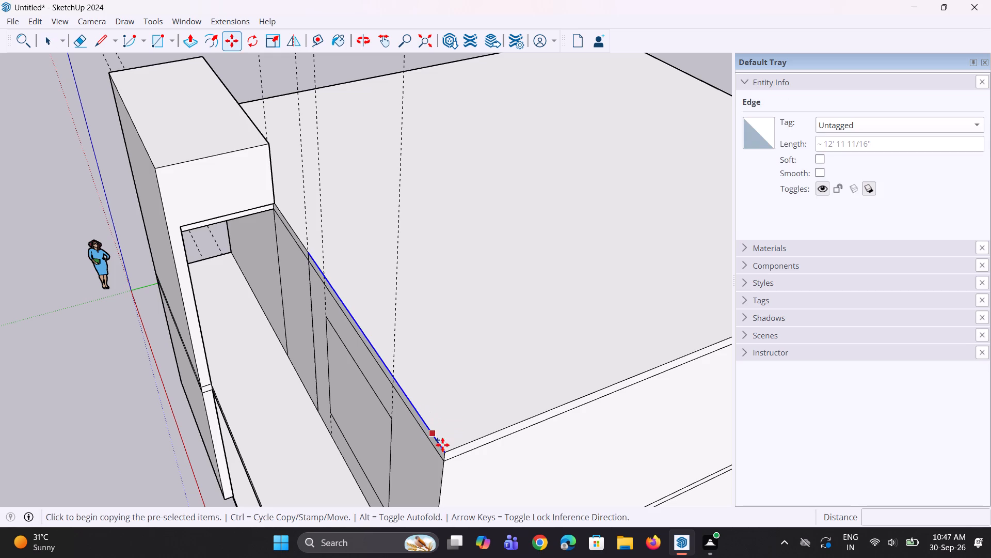
left_click(446, 453)
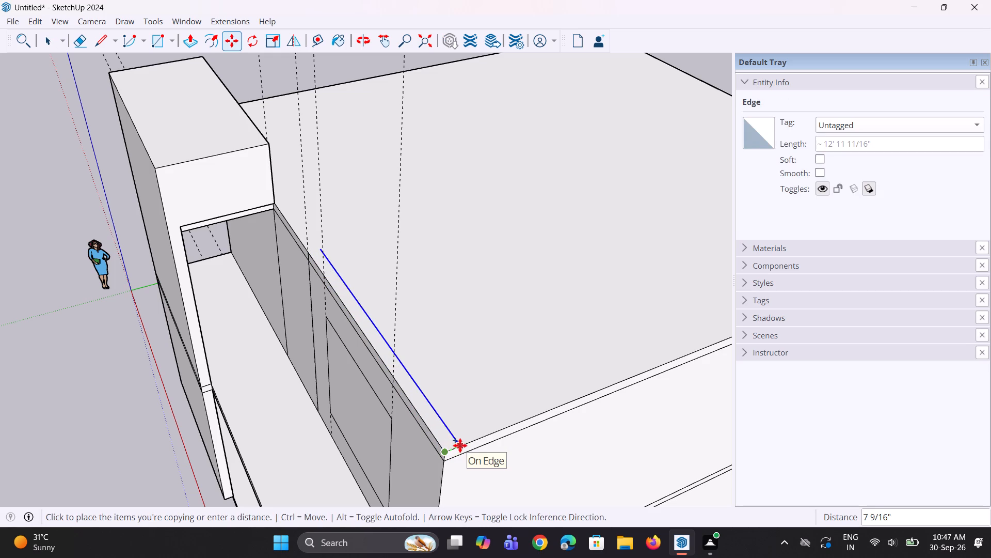
type("1'")
key("Return")
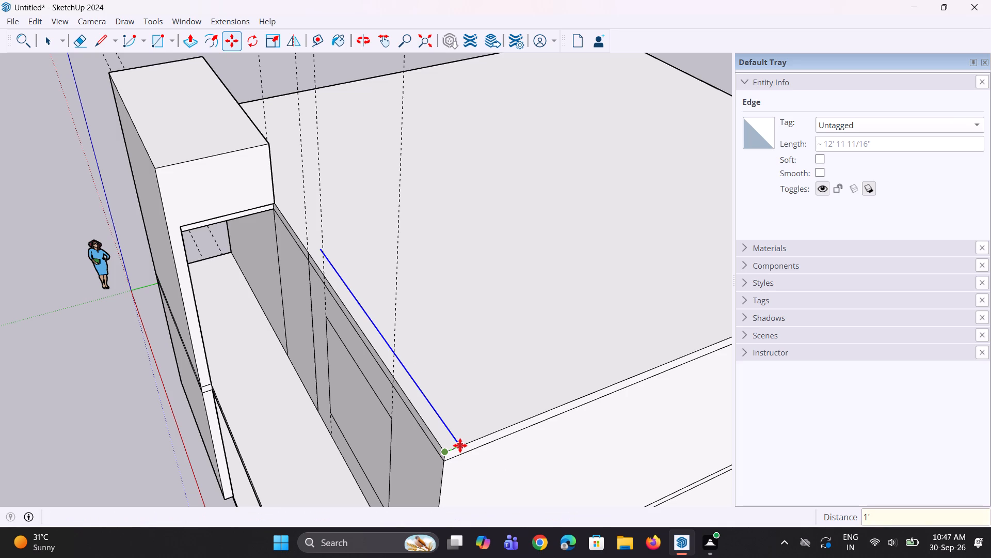
Draw a line about 5' long from the copied roof edge's inner end to the feature block's side.
middle_click_drag(440, 438, 686, 437)
middle_click_drag(369, 380, 390, 381)
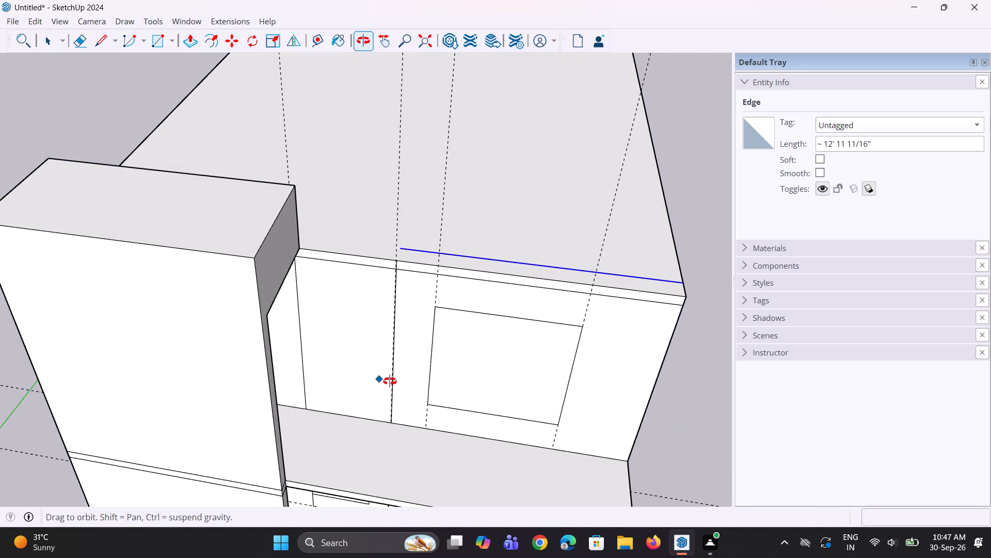
middle_click_drag(390, 381, 380, 415)
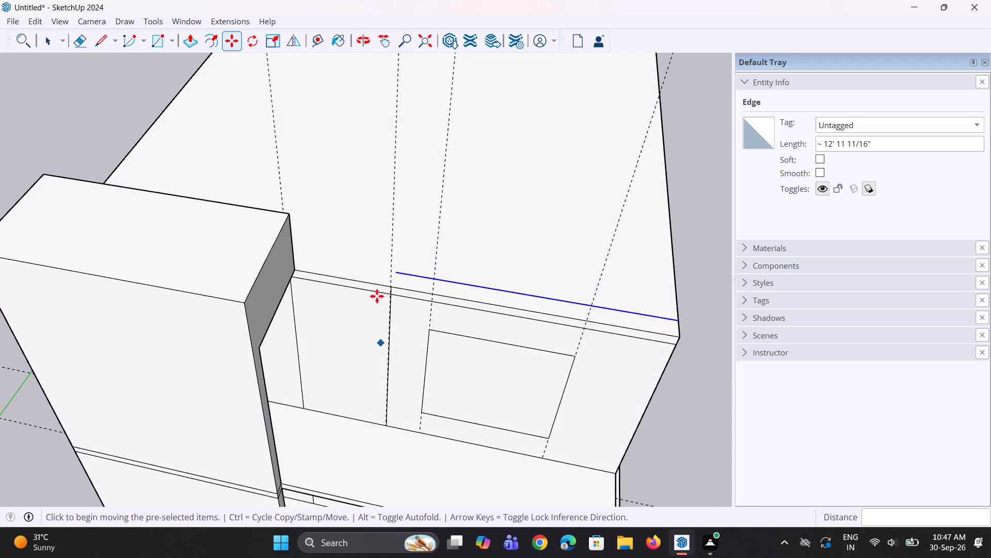
scroll(378, 289, "up", 3)
key("l")
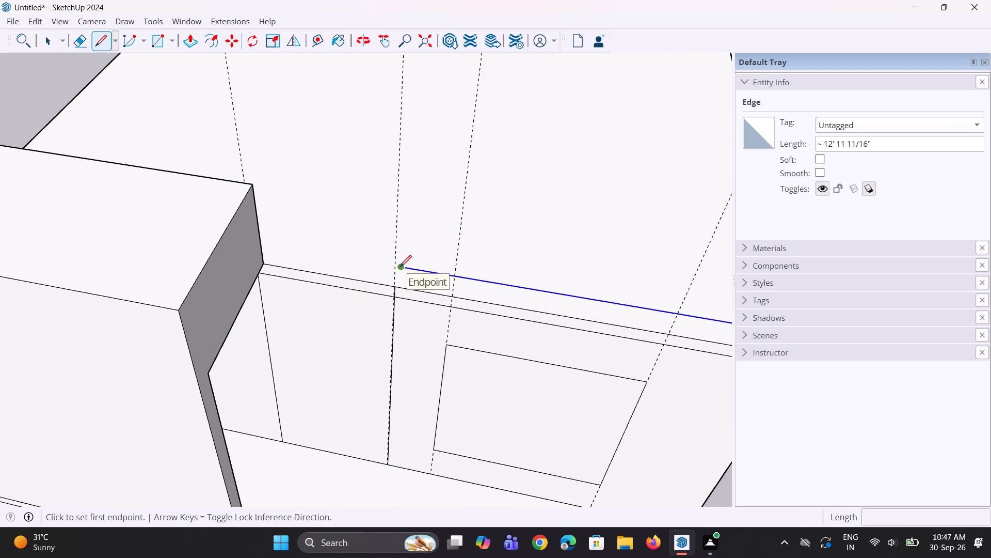
left_click(400, 267)
key("Escape")
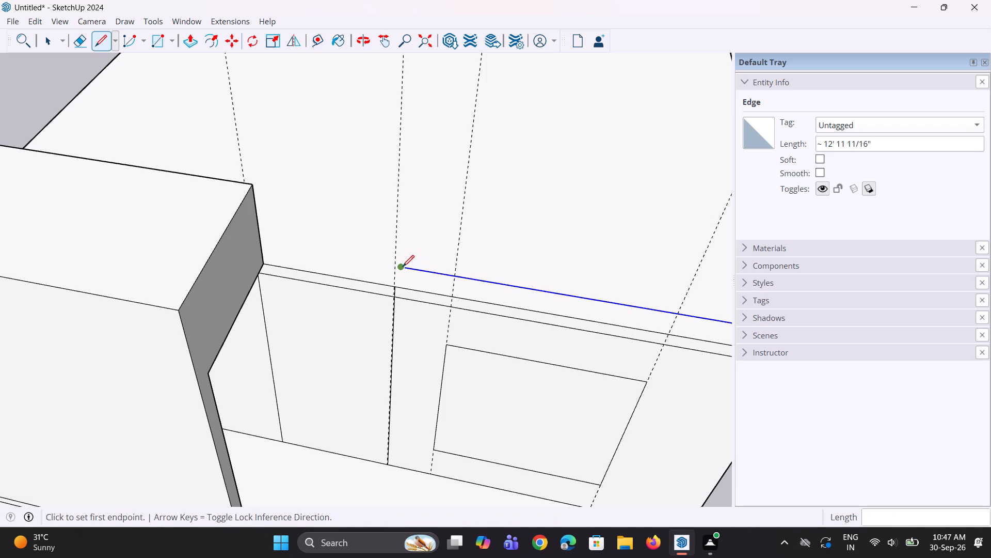
left_click(402, 268)
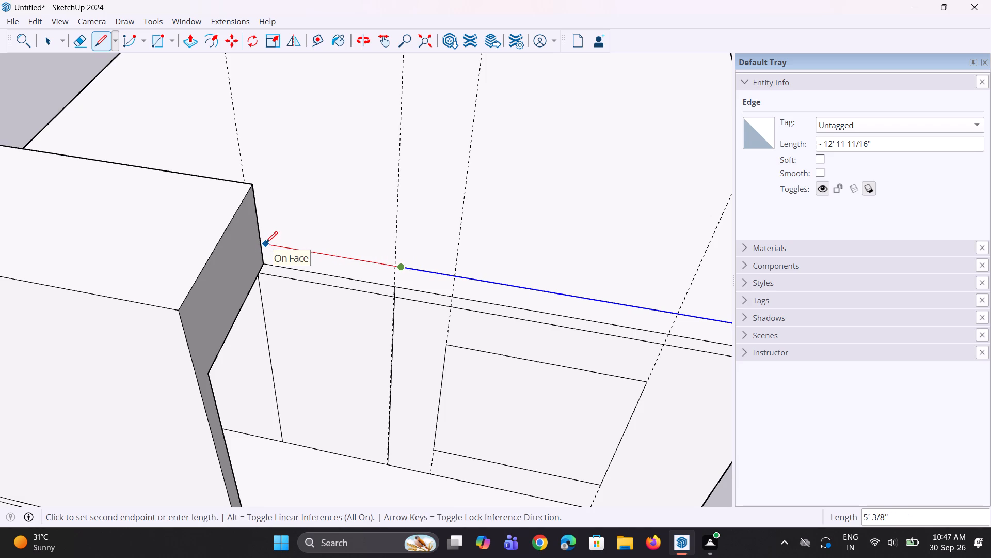
left_click(266, 243)
middle_click_drag(341, 293, 115, 344)
scroll(269, 183, "up", 2)
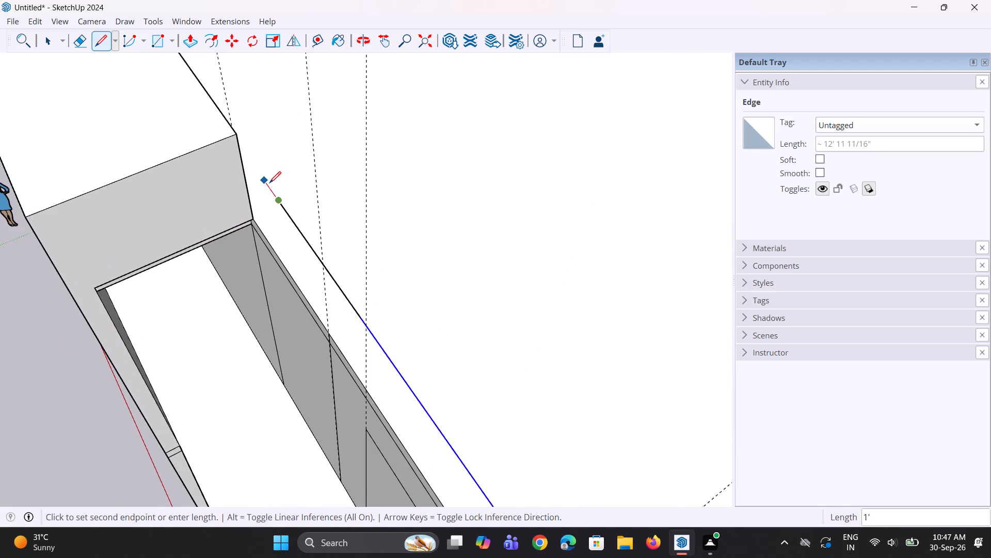
Push/Pull the feature block's rear face backward about 1' 6" past the new roof line.
key("space")
middle_click_drag(250, 210, 115, 221)
key("p")
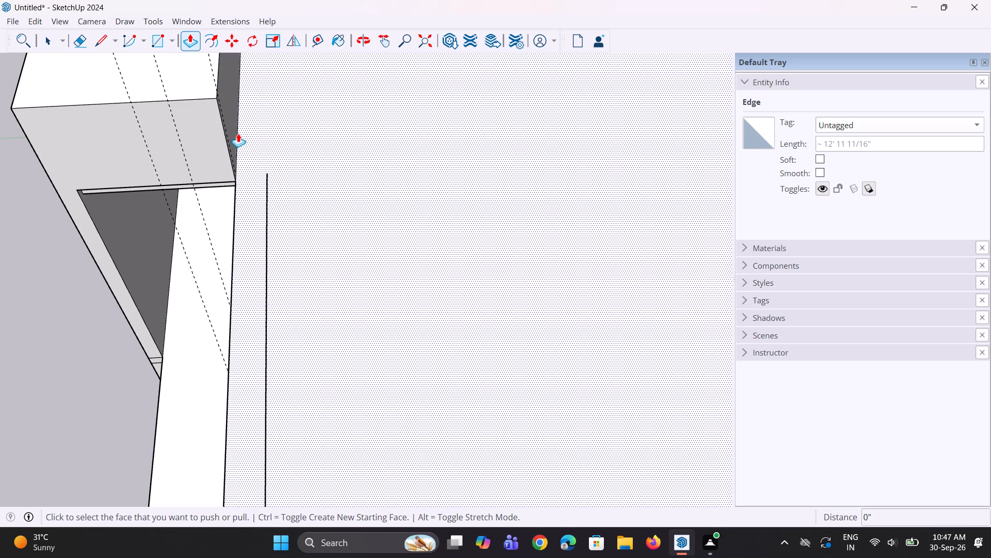
left_click(232, 121)
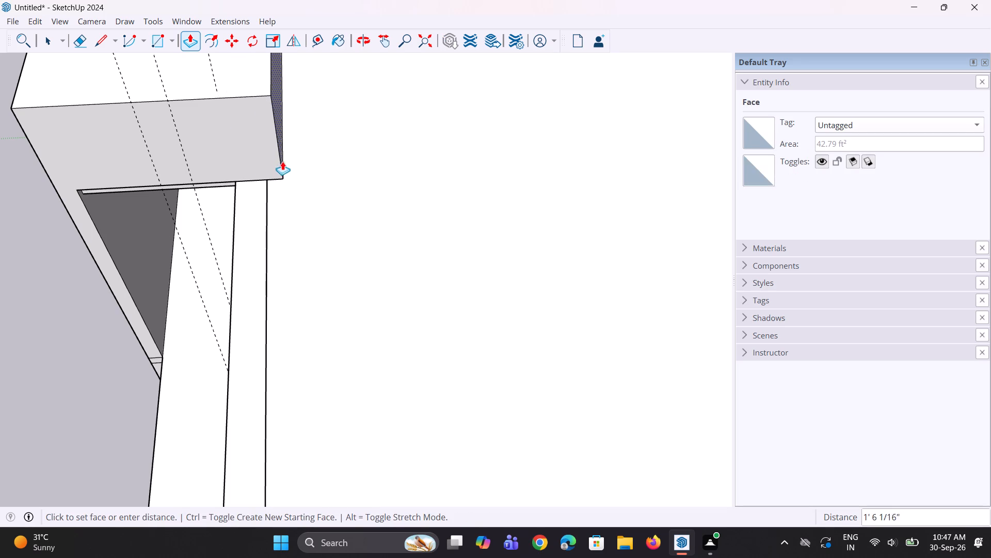
left_click(283, 171)
middle_click_drag(271, 253, 443, 229)
scroll(395, 240, "down", 6)
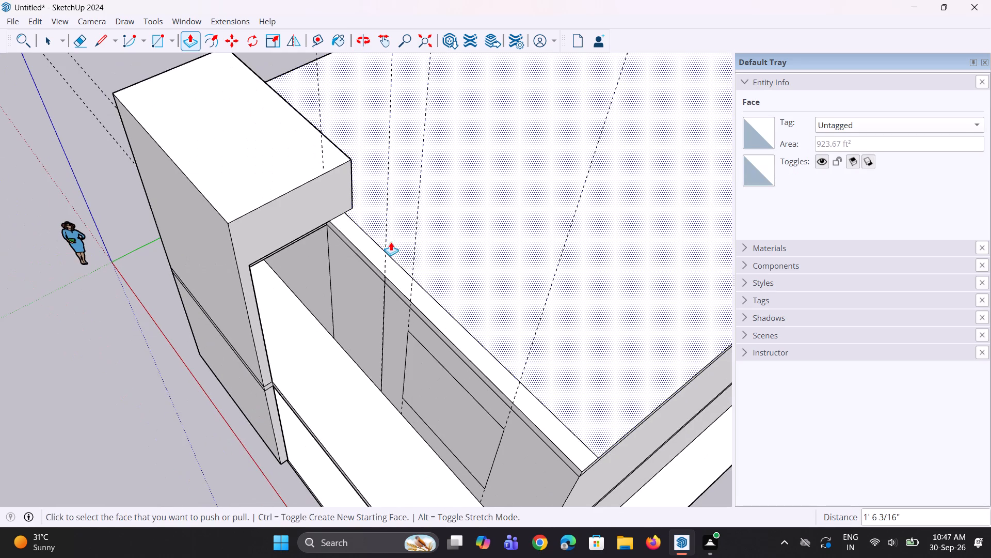
Push/Pull the narrow strip along the roof's front edge up 4' to form a parapet.
key("space")
key("p")
left_click(404, 283)
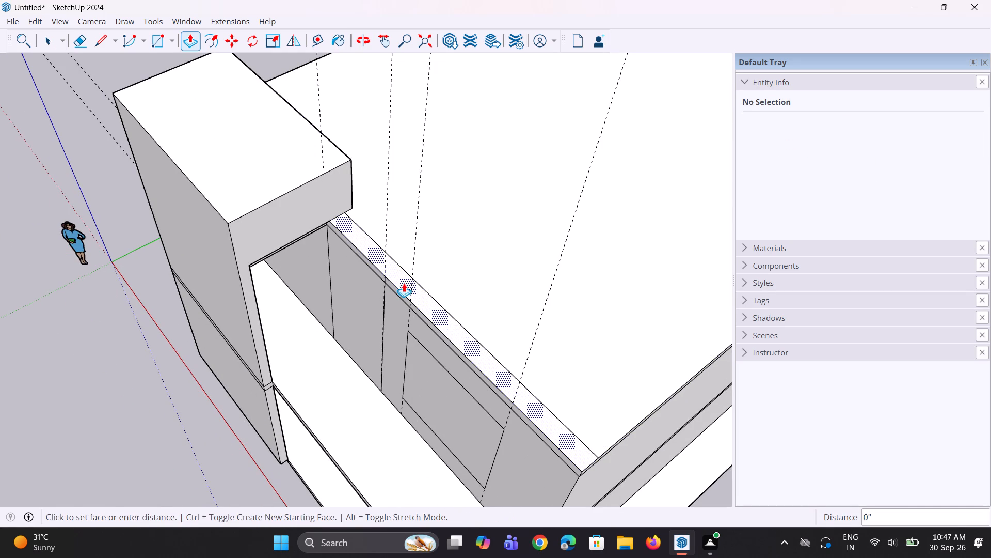
type("4'")
key("Return")
middle_click_drag(355, 245, 504, 243)
scroll(228, 235, "down", 1)
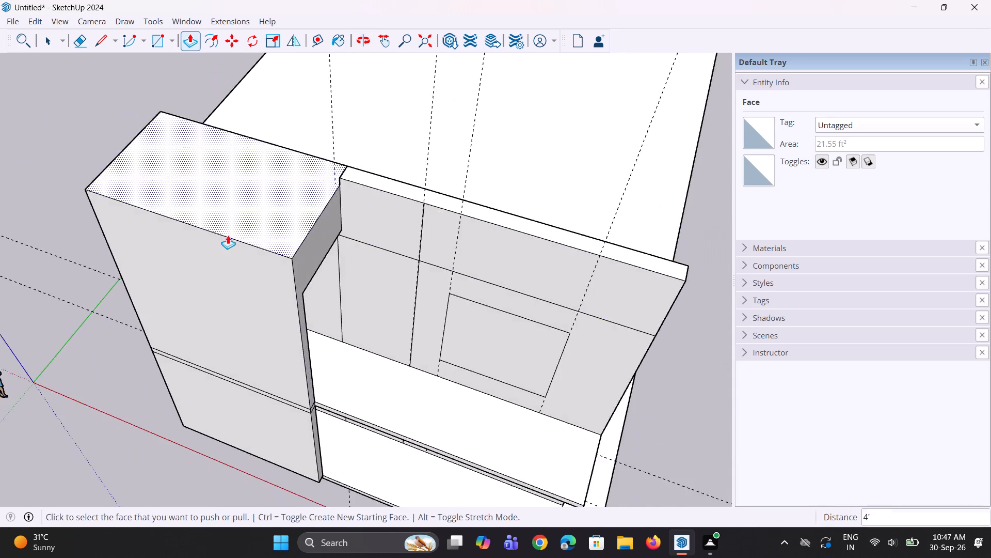
Push/Pull the feature block's top face about 6" to align it with the parapet's top.
middle_click_drag(228, 235, 381, 215)
left_click(328, 203)
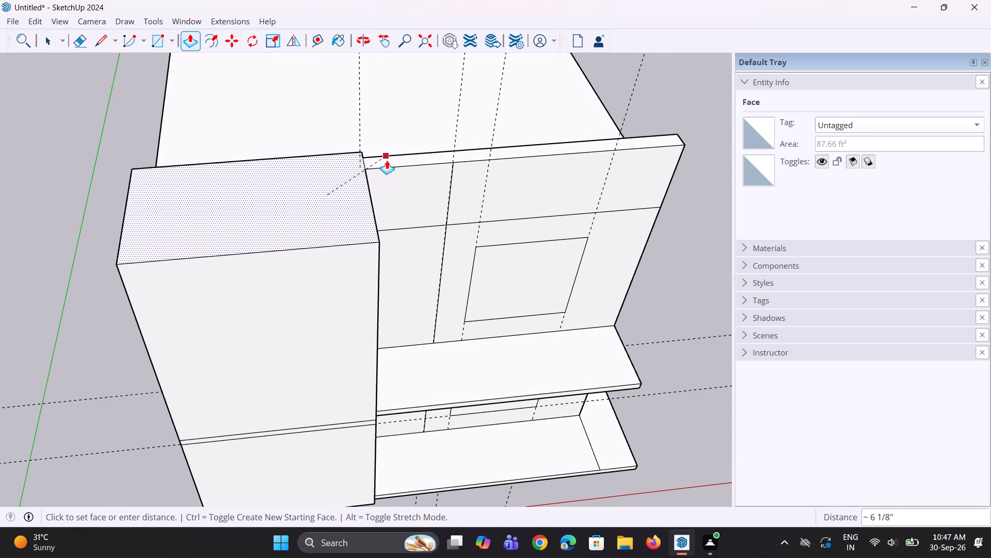
left_click(387, 160)
Examine the parapet and its junction with the feature block from the side, the rear and the front.
middle_click_drag(352, 225, 252, 159)
scroll(245, 150, "down", 4)
middle_click_drag(325, 160, 195, 164)
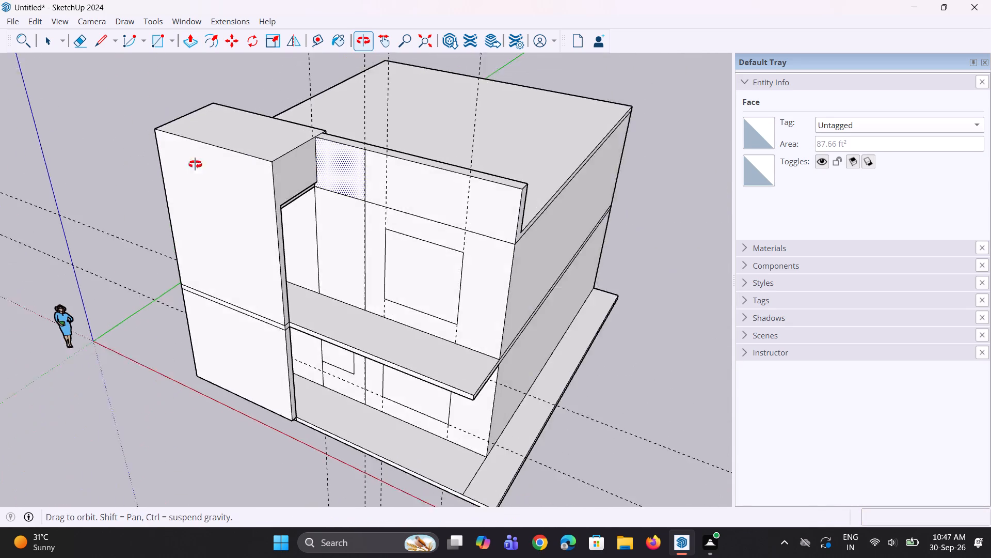
middle_click_drag(195, 164, 103, 182)
middle_click_drag(466, 181, 169, 263)
scroll(497, 125, "up", 2)
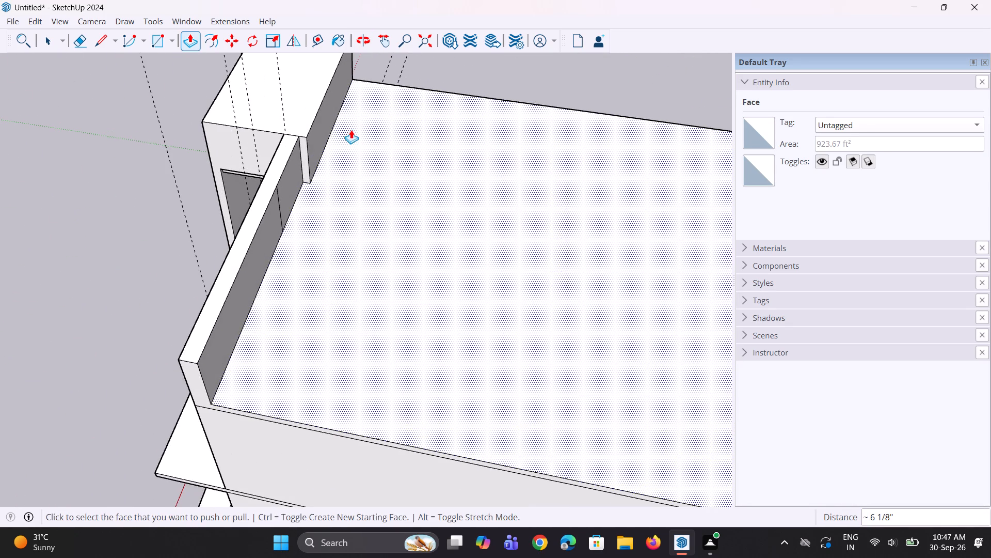
middle_click_drag(311, 171, 508, 137)
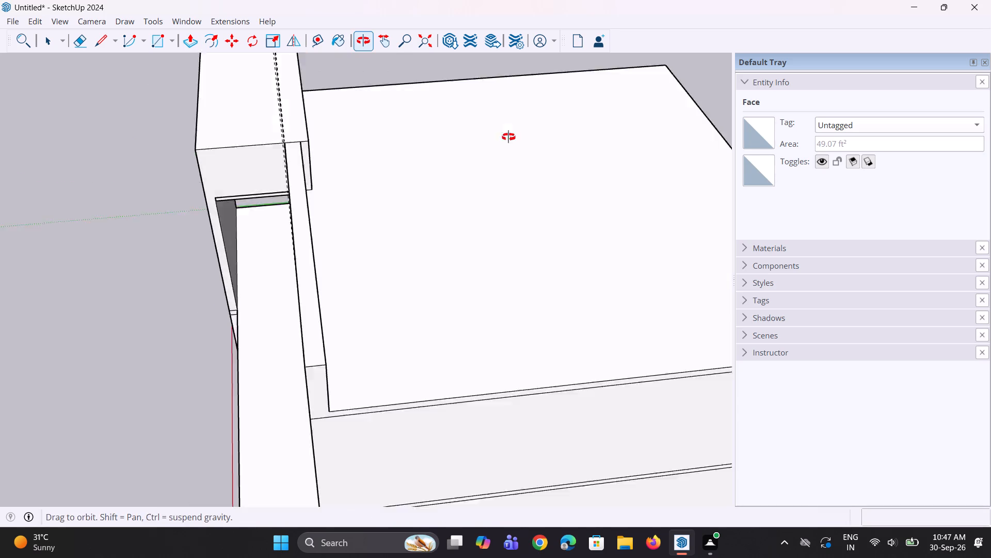
middle_click_drag(508, 137, 573, 119)
scroll(297, 152, "down", 2)
middle_click_drag(306, 155, 526, 81)
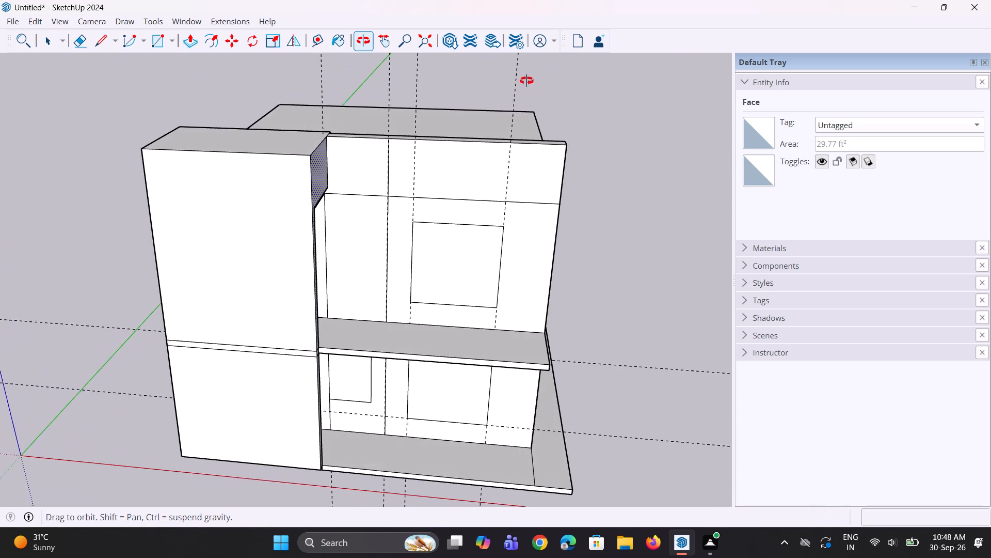
middle_click_drag(526, 81, 578, 131)
Push/Pull the feature block's top face up 2'.
left_click(278, 176)
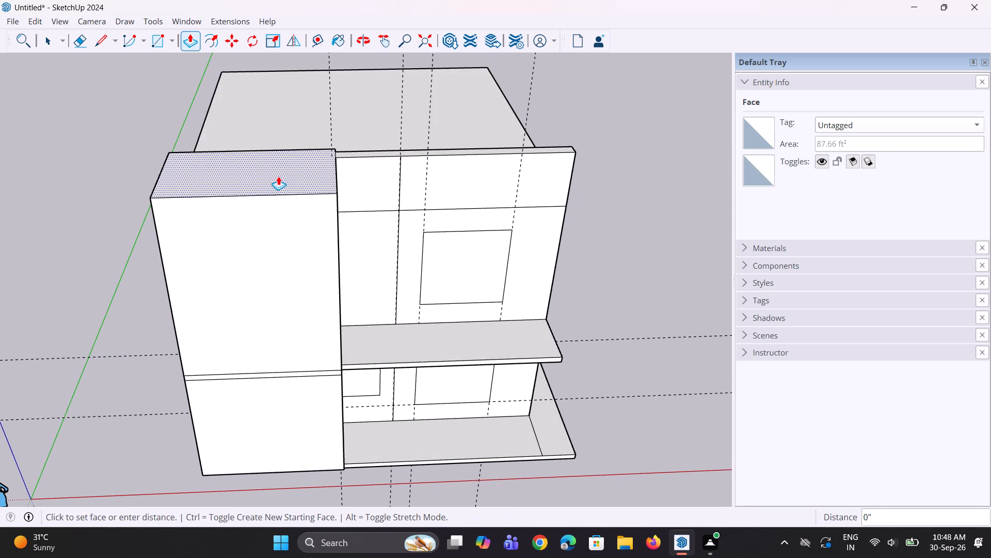
type("2'")
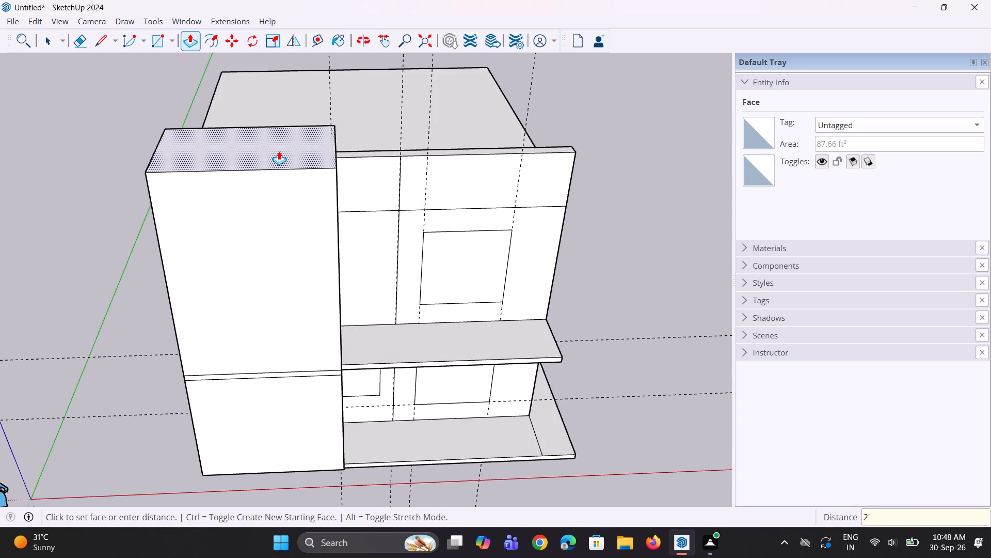
key("Return")
Push/Pull the feature block's top face up another 1' above the parapet.
middle_click_drag(286, 159, 293, 75)
scroll(312, 194, "down", 3)
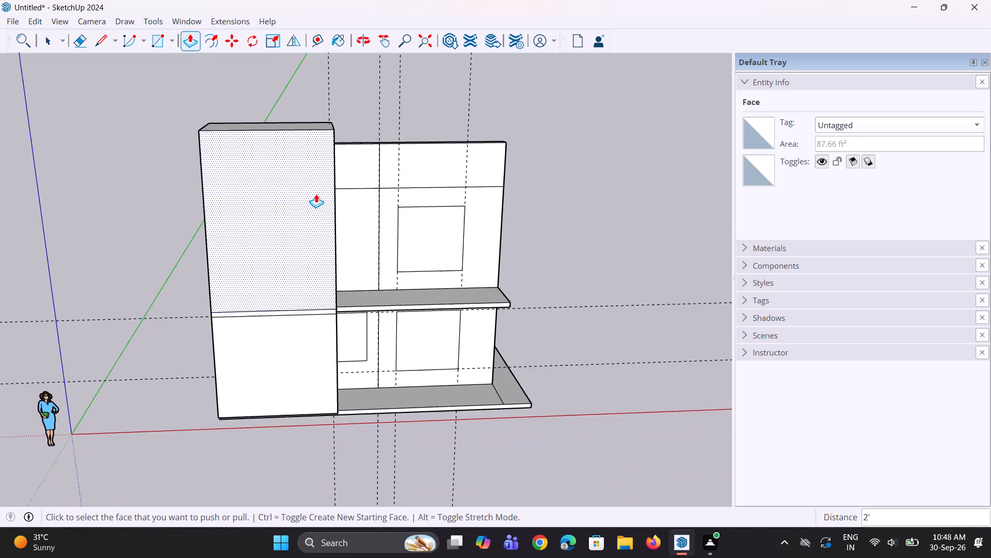
middle_click_drag(316, 194, 302, 162)
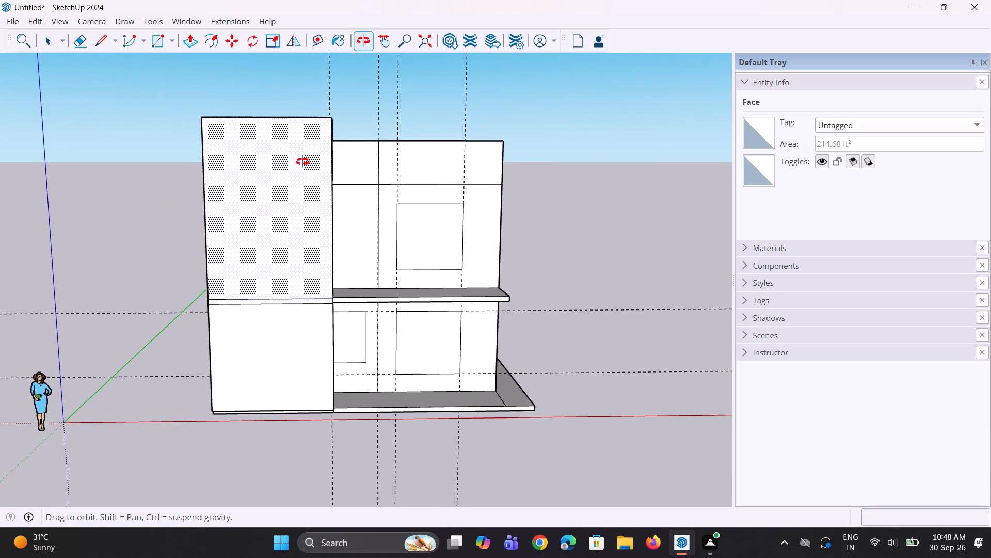
middle_click_drag(302, 162, 312, 175)
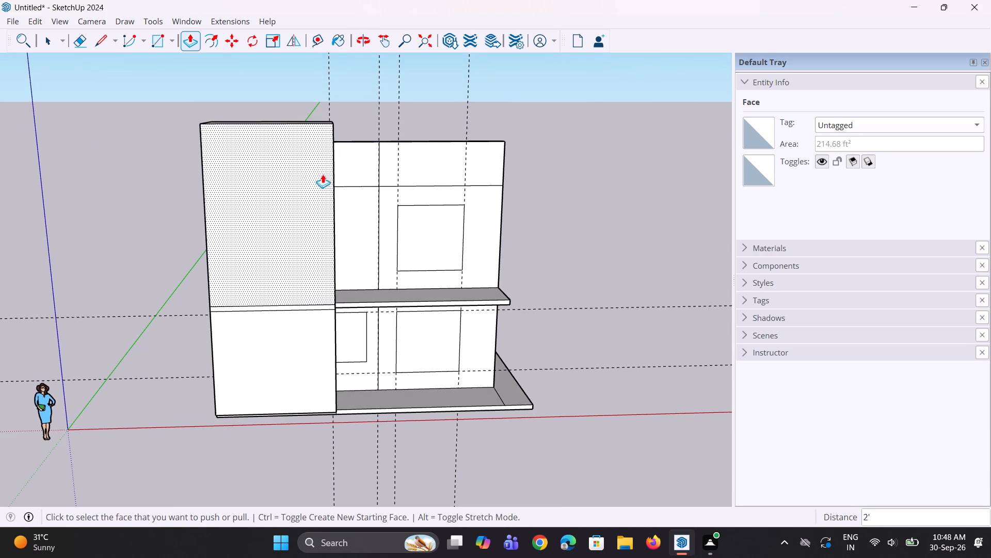
middle_click_drag(336, 146, 337, 234)
left_click(300, 138)
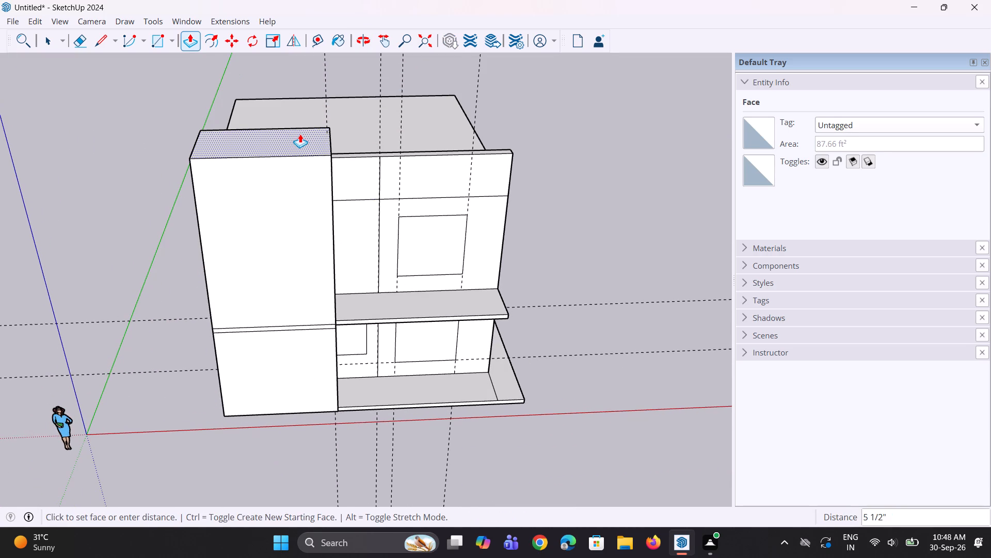
type("1'")
key("Return")
Examine the heights and proportions of the feature block and parapet from the front, the side and above.
middle_click_drag(301, 148, 275, 98)
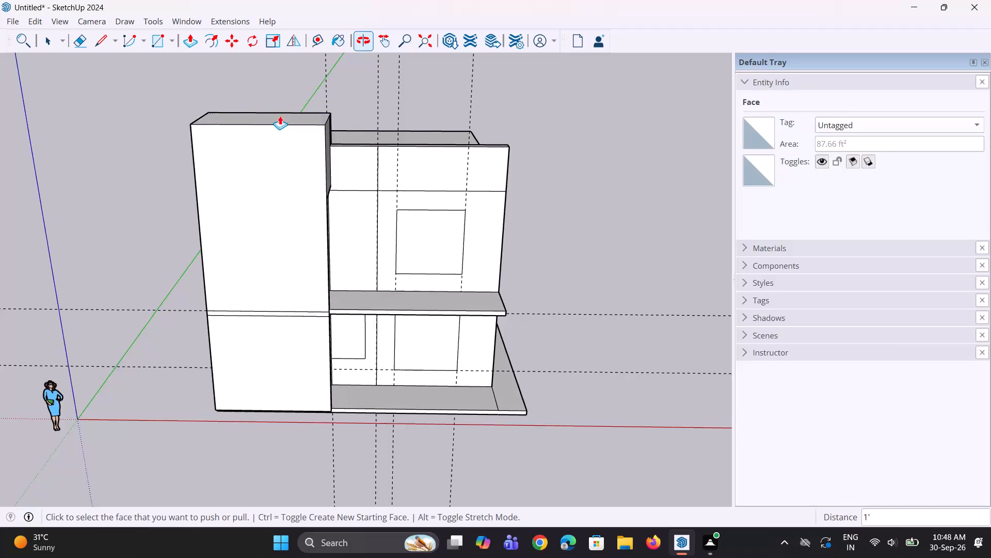
scroll(309, 240, "down", 4)
middle_click_drag(309, 236, 342, 191)
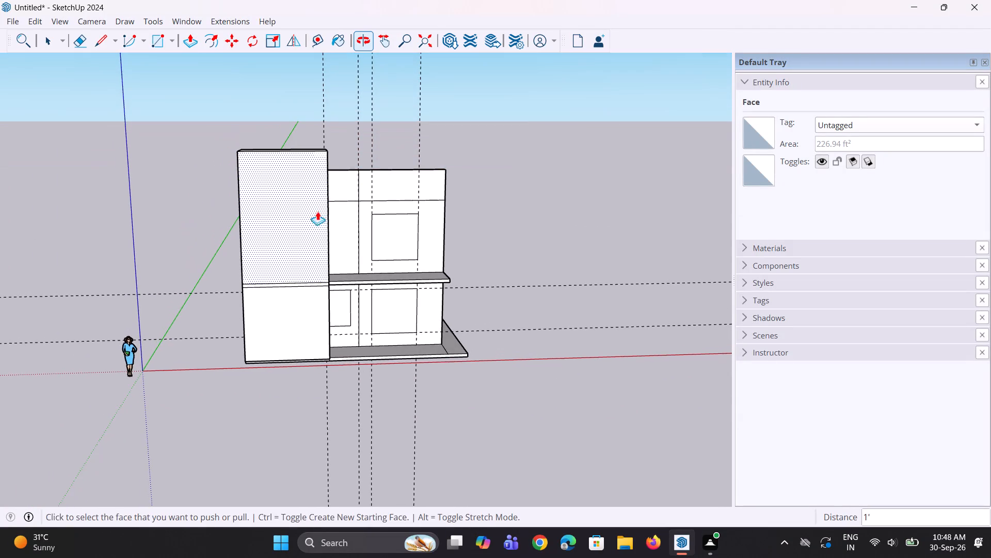
middle_click_drag(294, 244, 263, 229)
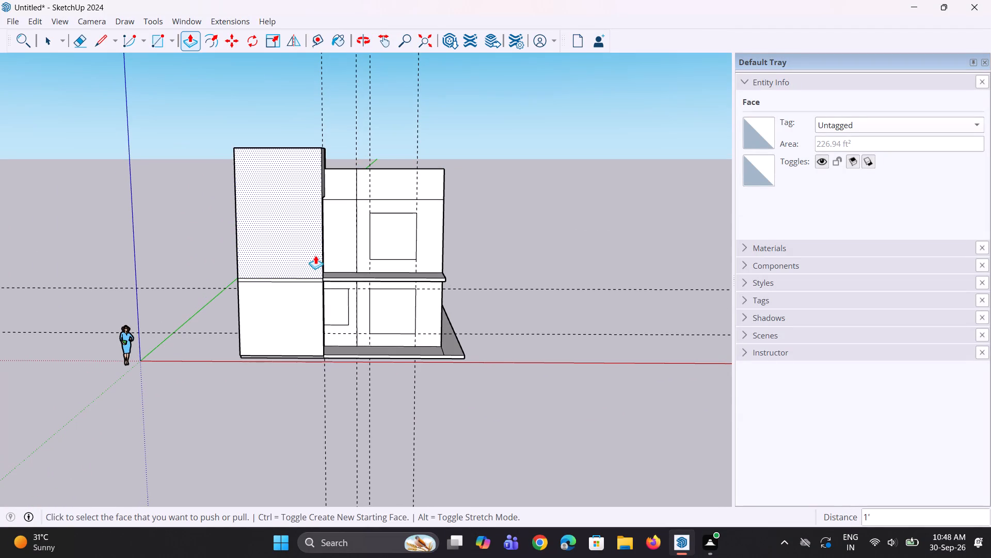
middle_click_drag(315, 255, 306, 248)
scroll(324, 237, "up", 3)
middle_click_drag(324, 238, 306, 226)
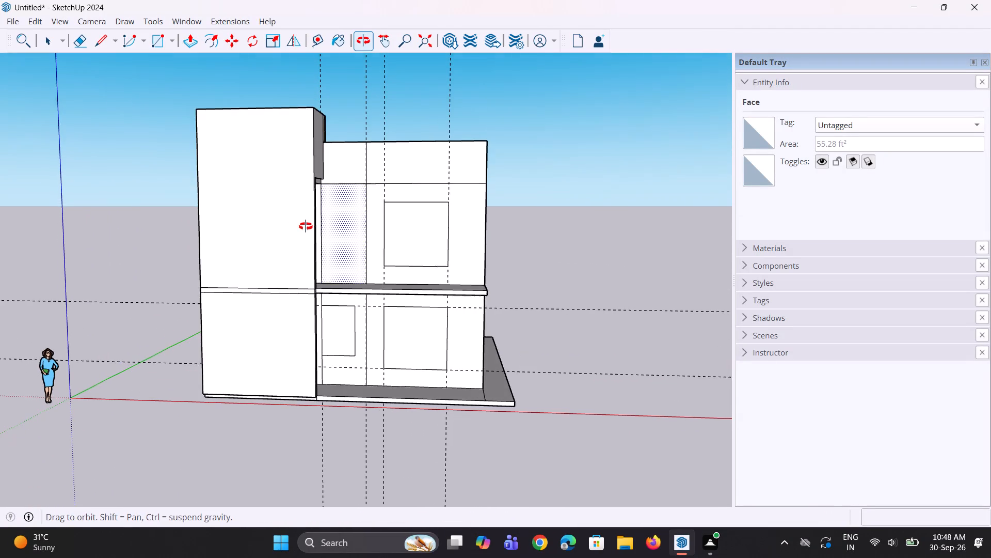
middle_click_drag(306, 226, 187, 285)
middle_click_drag(330, 151, 313, 196)
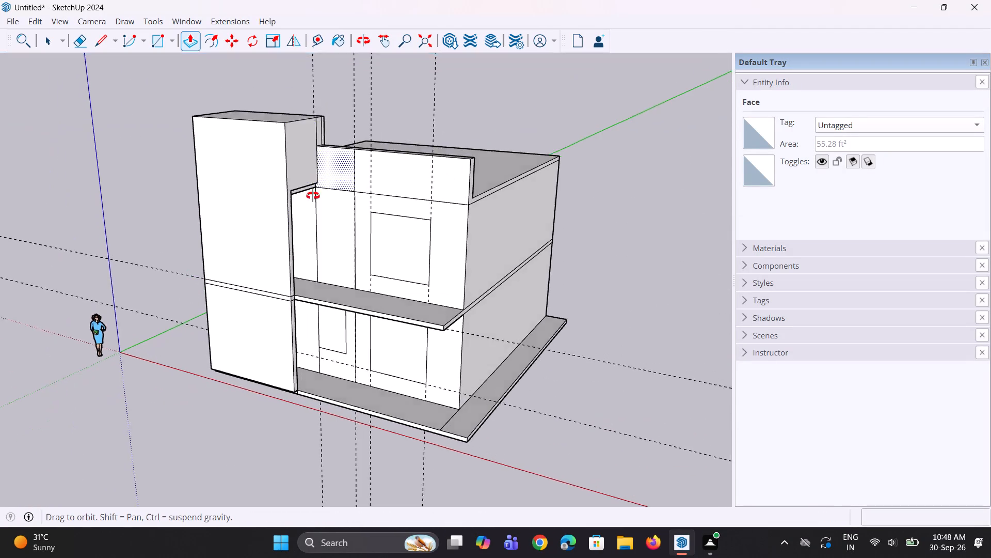
middle_click_drag(313, 196, 435, 204)
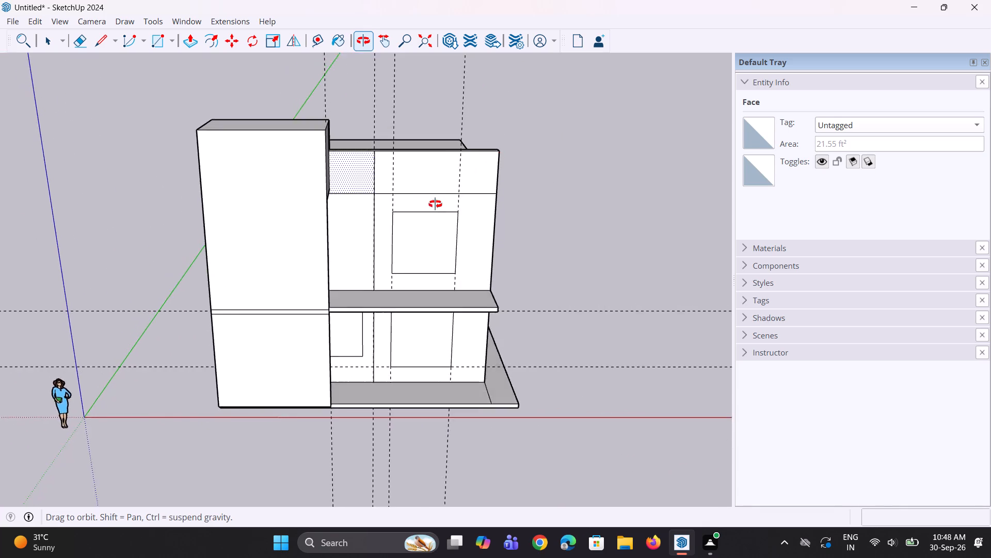
middle_click_drag(435, 204, 409, 216)
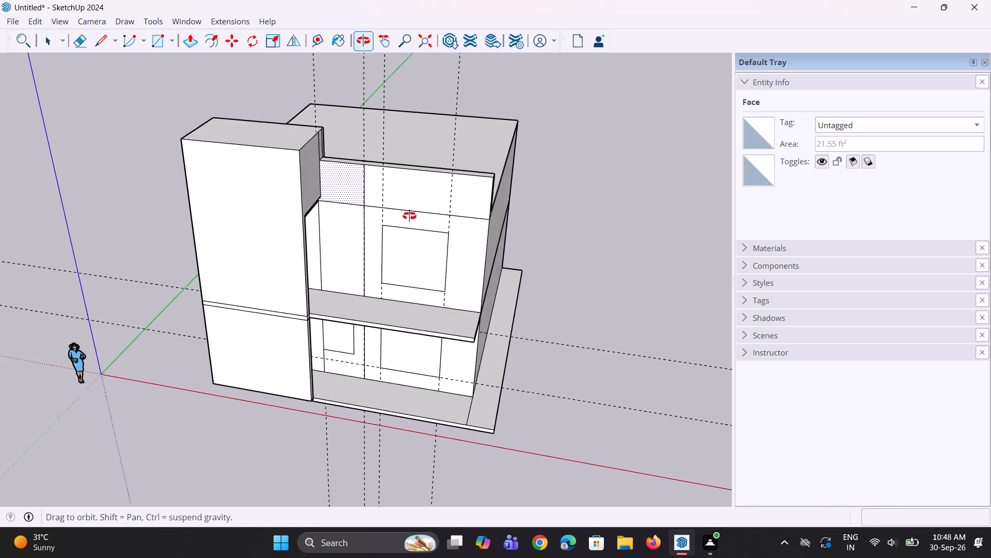
Delete all the dashed guide lines from the model.
middle_click_drag(409, 216, 421, 216)
scroll(335, 180, "up", 1)
middle_click_drag(335, 180, 356, 176)
scroll(331, 163, "up", 3)
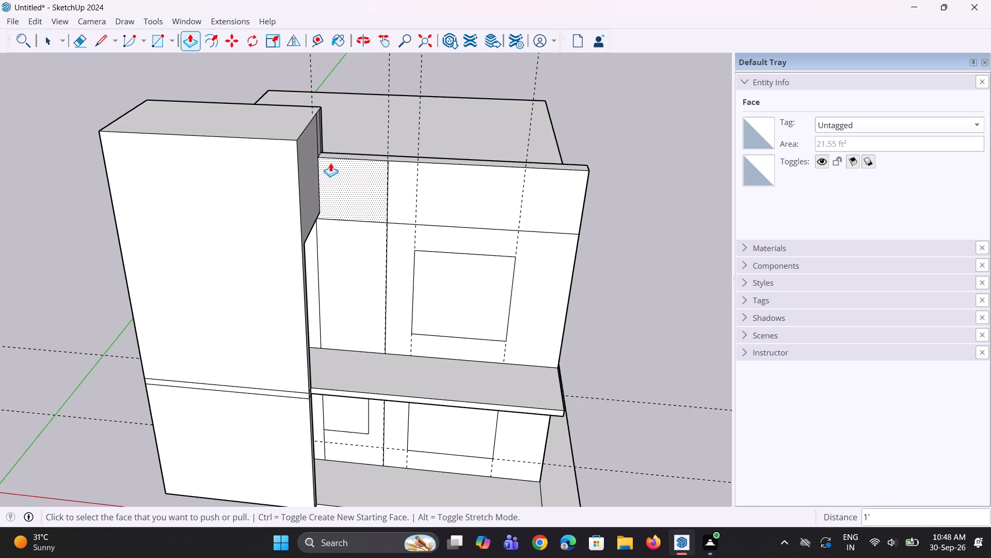
key("l")
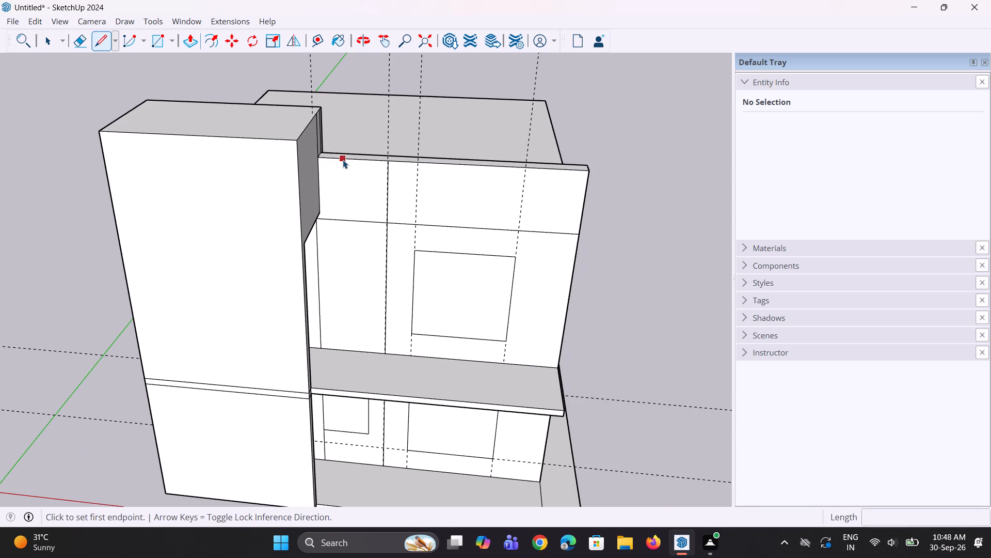
key("space")
left_click(343, 160)
scroll(435, 157, "up", 2)
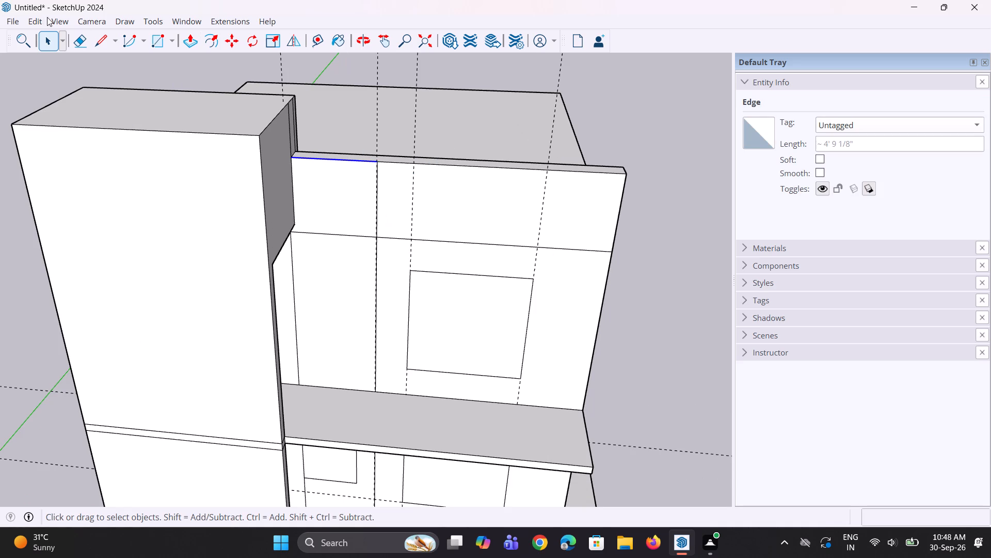
left_click(15, 21)
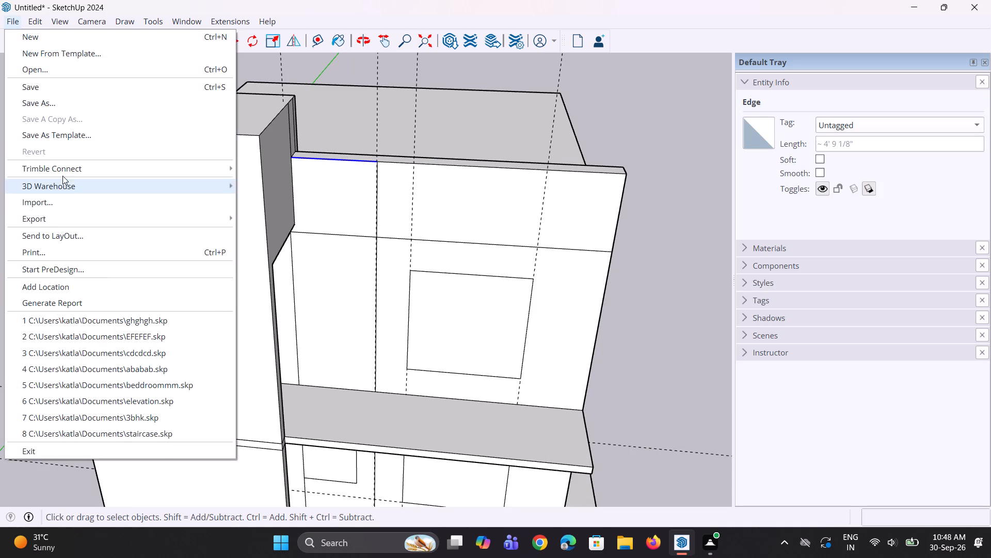
left_click(35, 28)
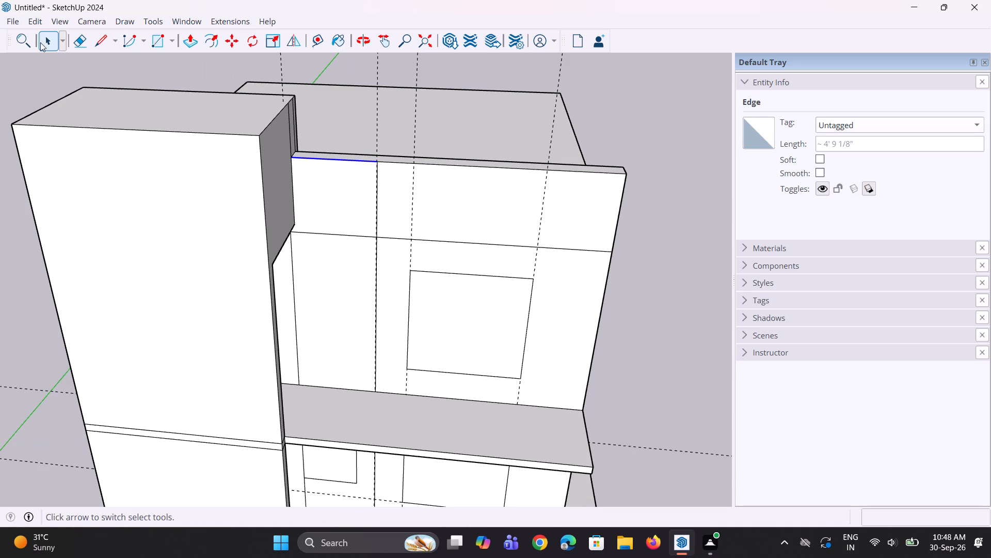
left_click(38, 25)
left_click(121, 152)
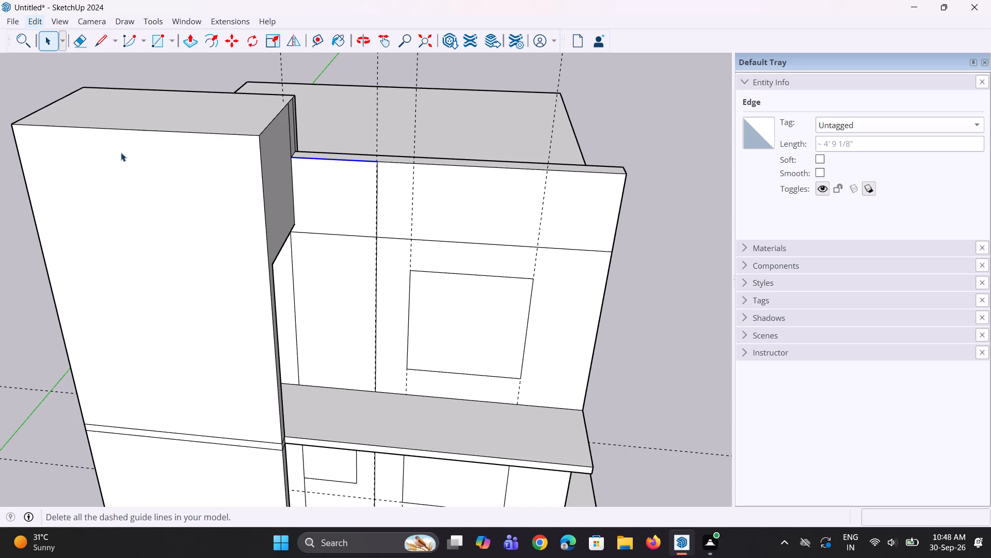
Erase the vertical line segment that divides the front face of the roof parapet.
middle_click_drag(268, 215, 293, 212)
scroll(342, 195, "up", 3)
key("space")
key("e")
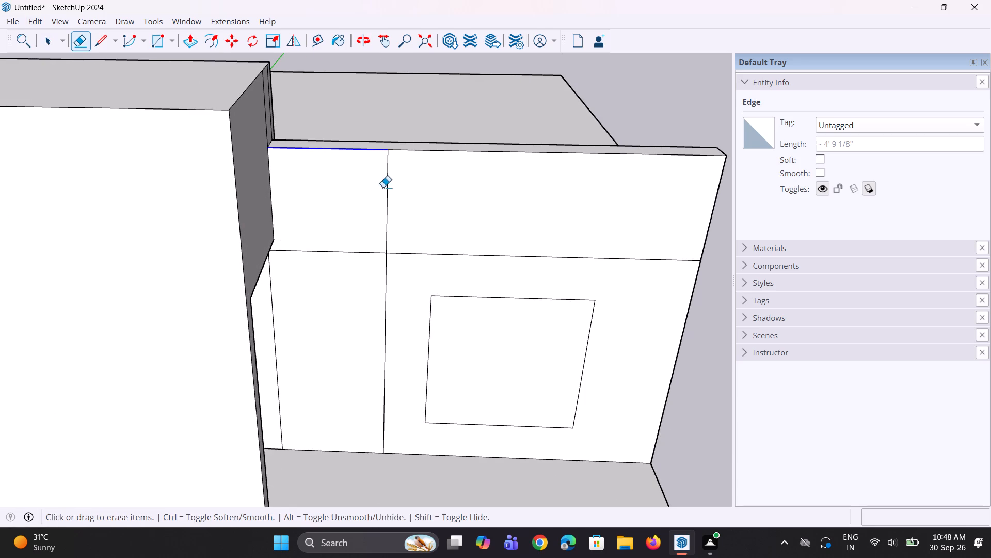
left_click(388, 186)
Copy the parapet's front top edge 1' down its front face to mark a horizontal band.
middle_click_drag(388, 216, 395, 195)
scroll(363, 220, "down", 4)
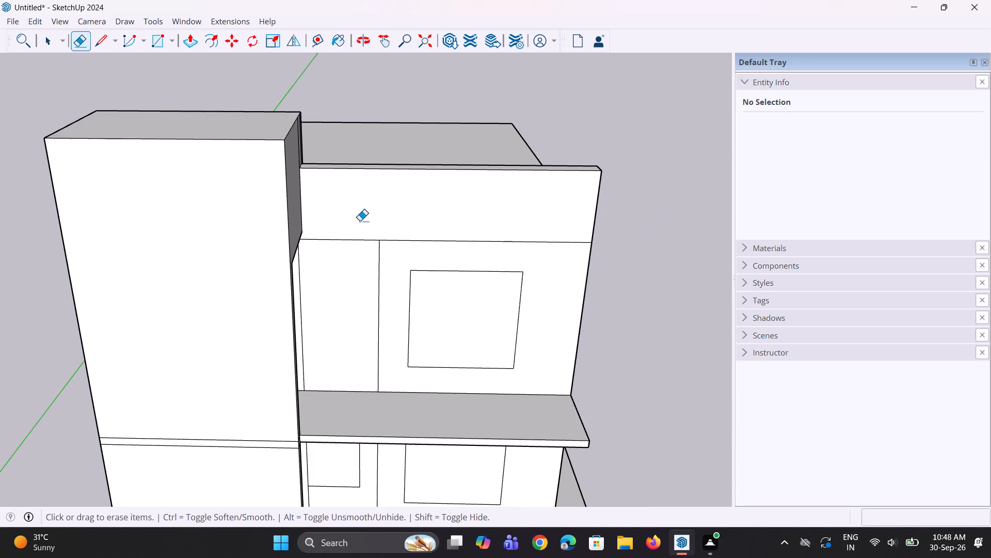
key("space")
key("space")
left_click(370, 170)
middle_click_drag(381, 198, 372, 210)
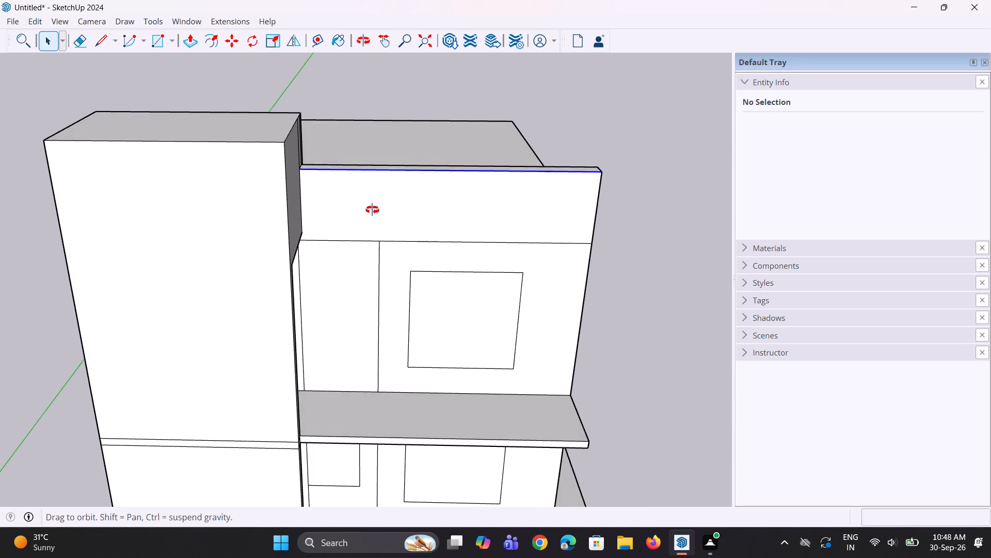
middle_click_drag(372, 210, 372, 197)
key("m")
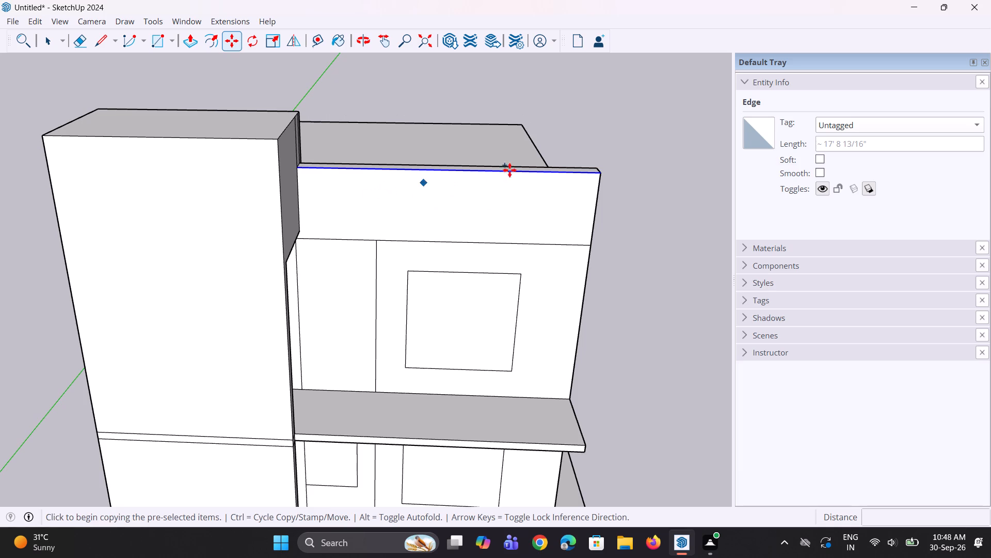
left_click(599, 179)
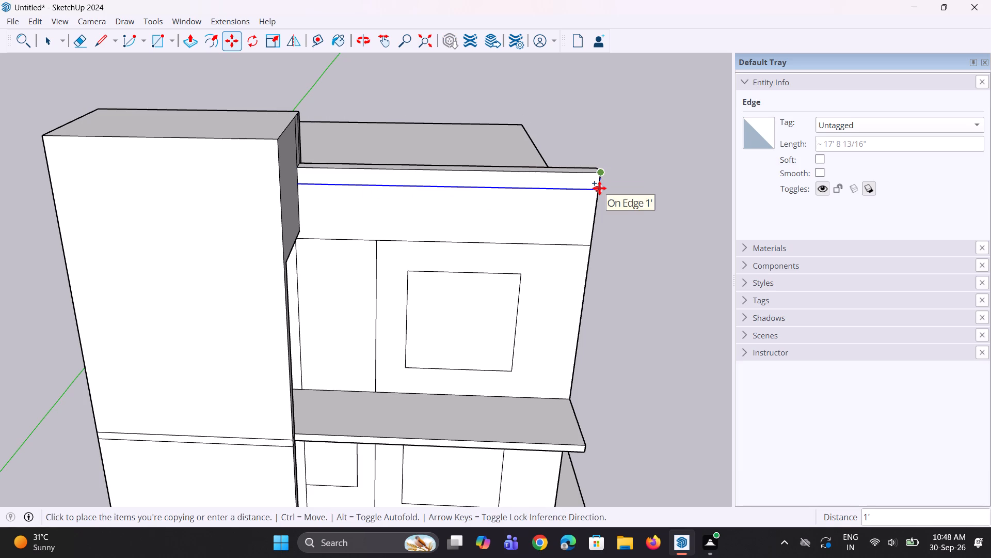
left_click(599, 188)
Examine the parapet's band line and the vertical edge where the parapet meets the feature block.
middle_click_drag(526, 225, 556, 205)
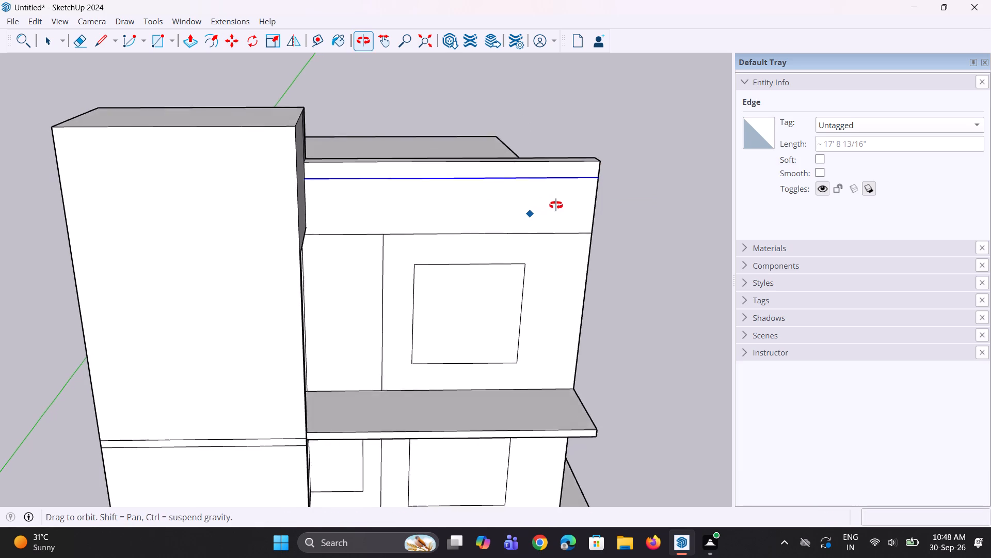
middle_click_drag(556, 205, 557, 204)
middle_click_drag(427, 205, 444, 205)
scroll(342, 231, "up", 3)
middle_click_drag(335, 218, 313, 224)
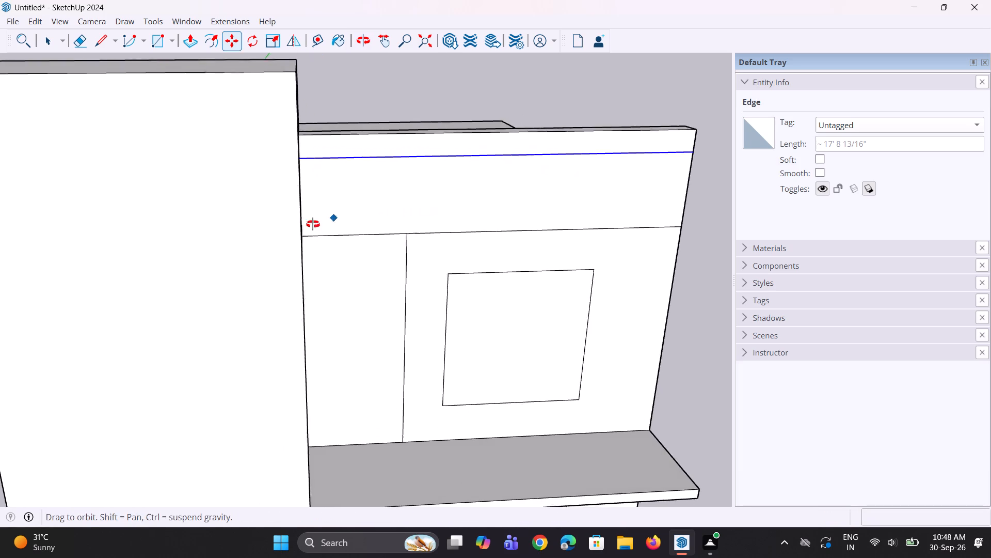
middle_click_drag(313, 224, 293, 221)
scroll(295, 206, "up", 3)
key("space")
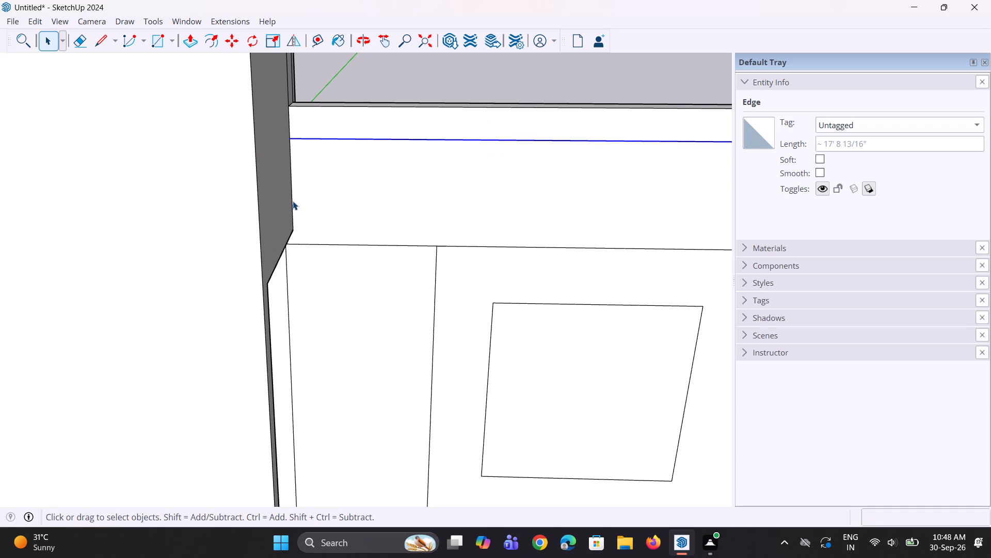
left_click(293, 201)
middle_click_drag(292, 231, 292, 240)
middle_click_drag(292, 244, 292, 167)
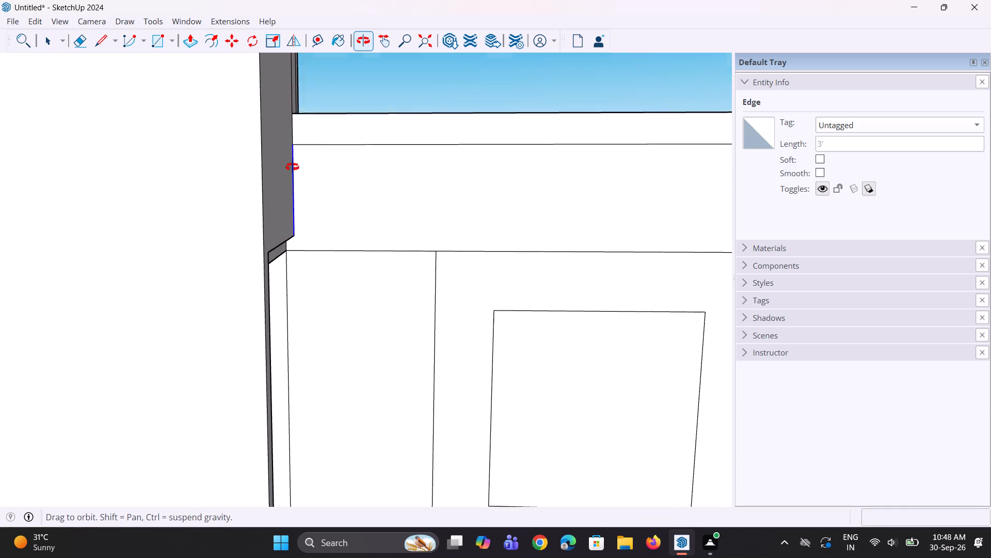
middle_click_drag(292, 167, 285, 146)
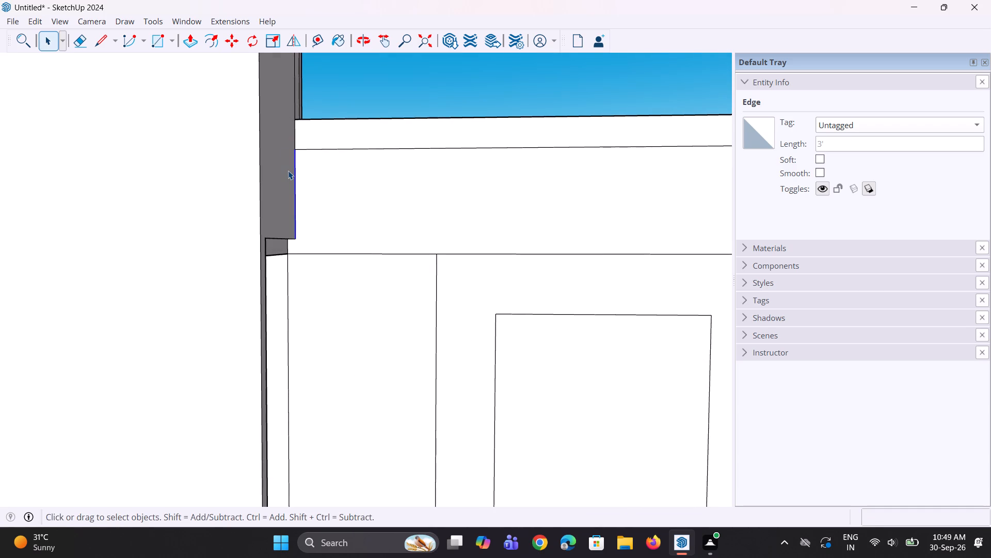
scroll(285, 174, "down", 7)
key("space")
key("space")
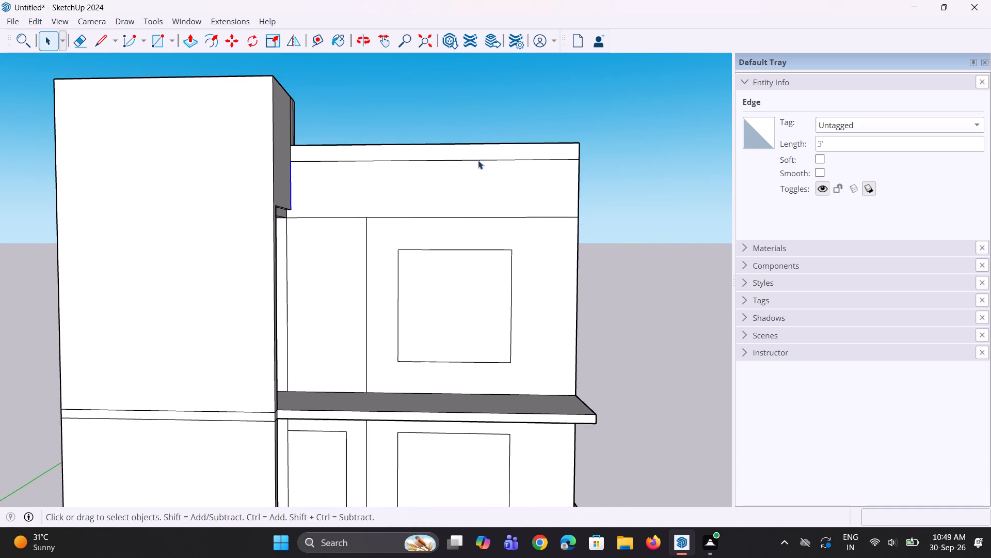
left_click(611, 169)
Examine the whole building's proportions from the front, the side and above.
scroll(237, 269, "down", 4)
middle_click_drag(233, 265, 281, 267)
scroll(275, 263, "down", 3)
middle_click_drag(273, 262, 264, 259)
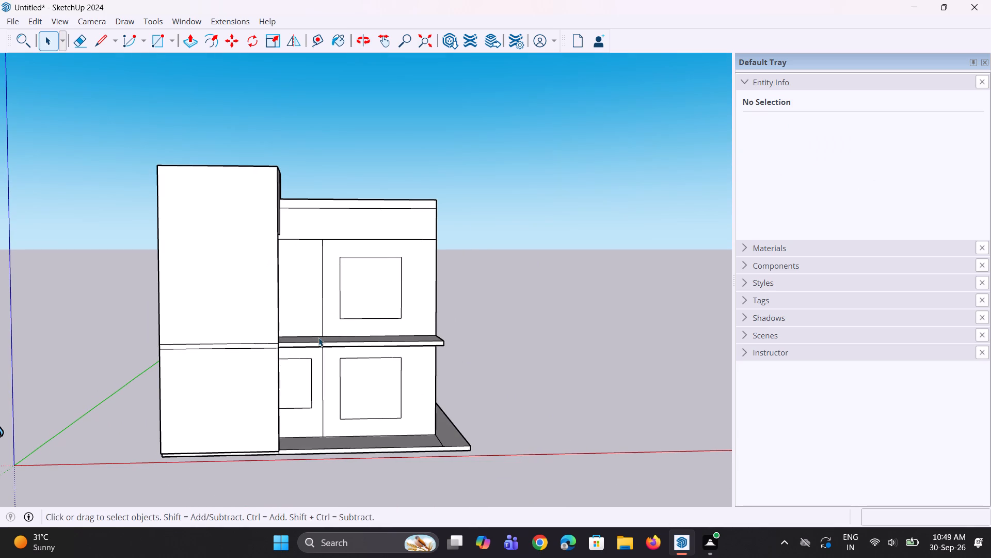
middle_click_drag(311, 345, 231, 348)
middle_click_drag(420, 258, 261, 329)
scroll(415, 275, "down", 1)
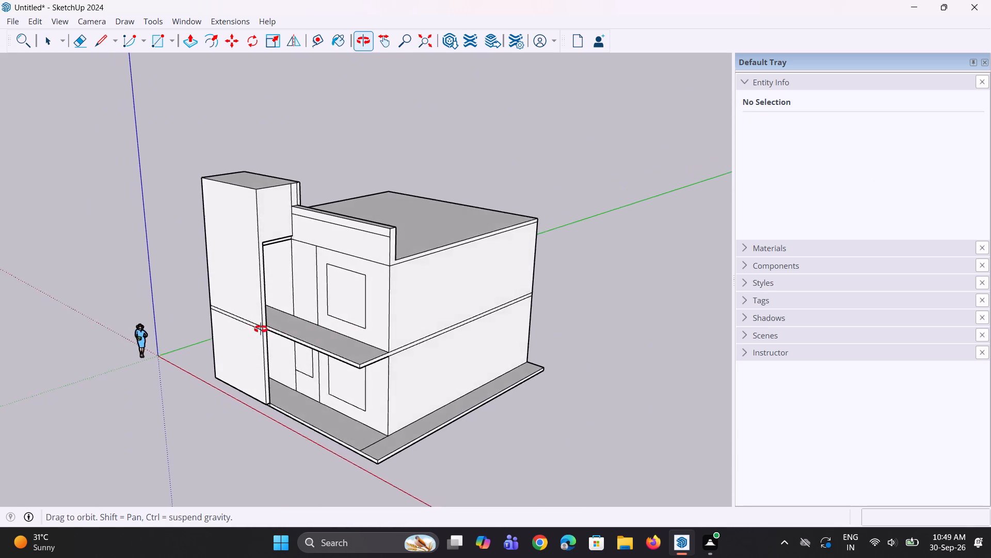
middle_click_drag(261, 329, 495, 269)
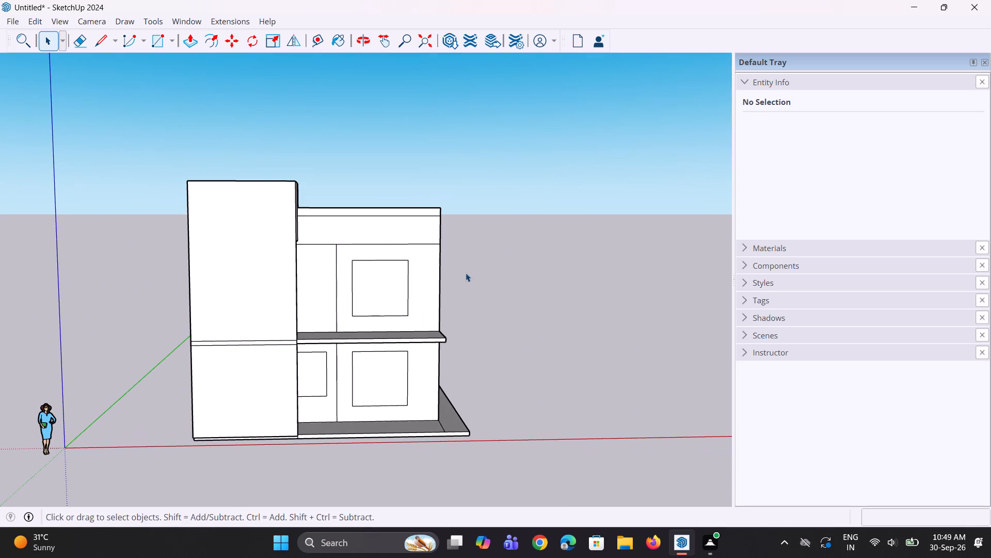
middle_click_drag(360, 267, 369, 283)
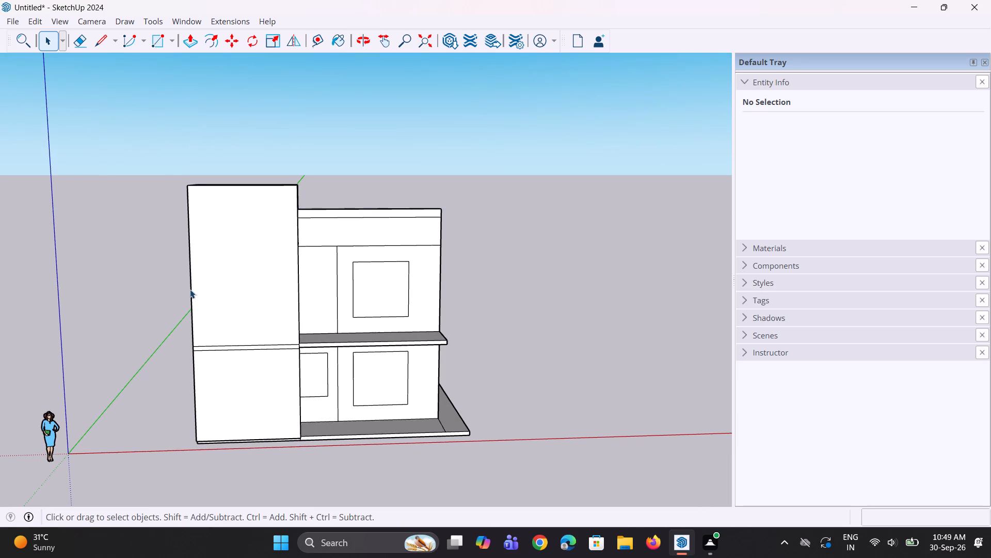
Draw a rectangle about 1' wide and 30' tall along the outer vertical edge of the feature block's front face.
key("r")
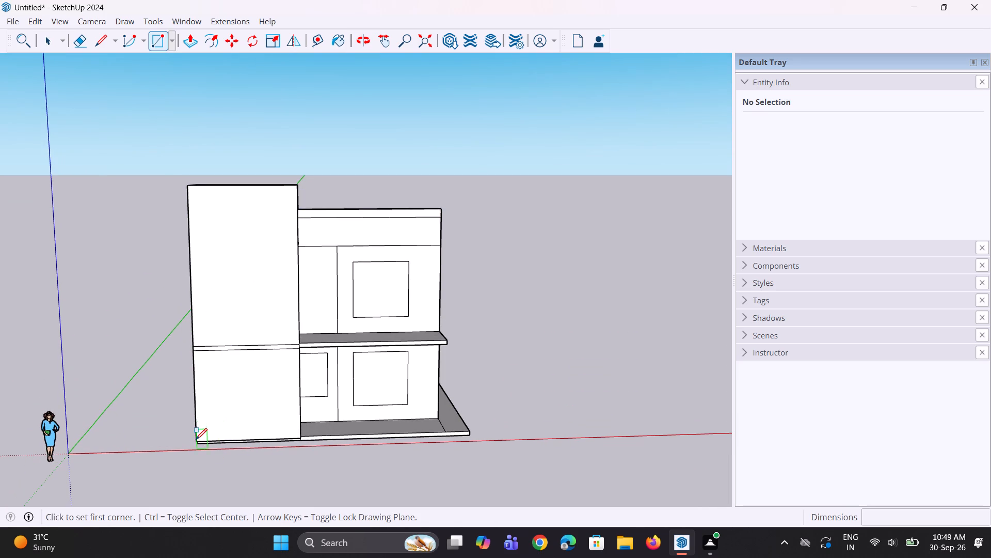
left_click(197, 439)
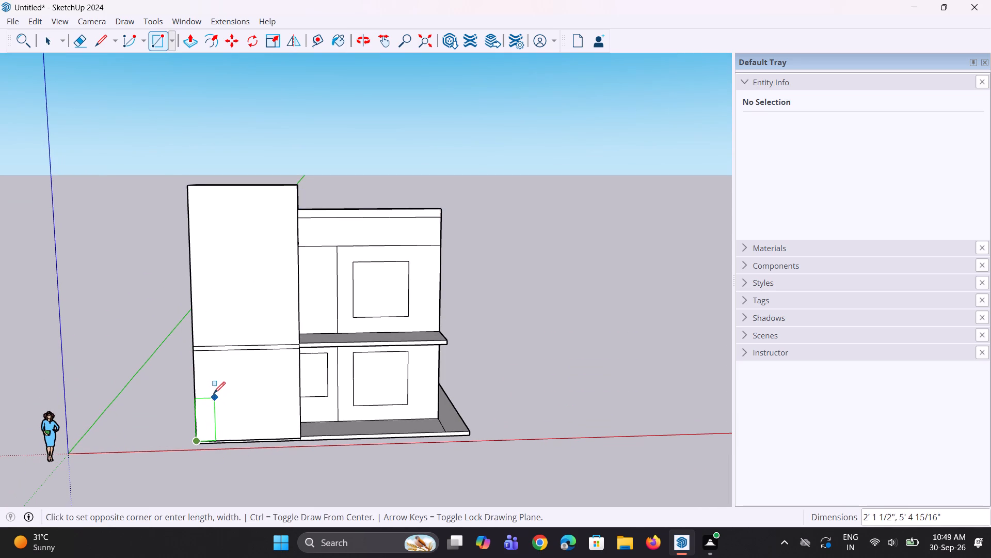
left_click(196, 189)
Draw a full-width rectangle about 1' 3" tall along the top of the feature block's front face.
middle_click_drag(214, 267, 167, 336)
scroll(181, 247, "up", 4)
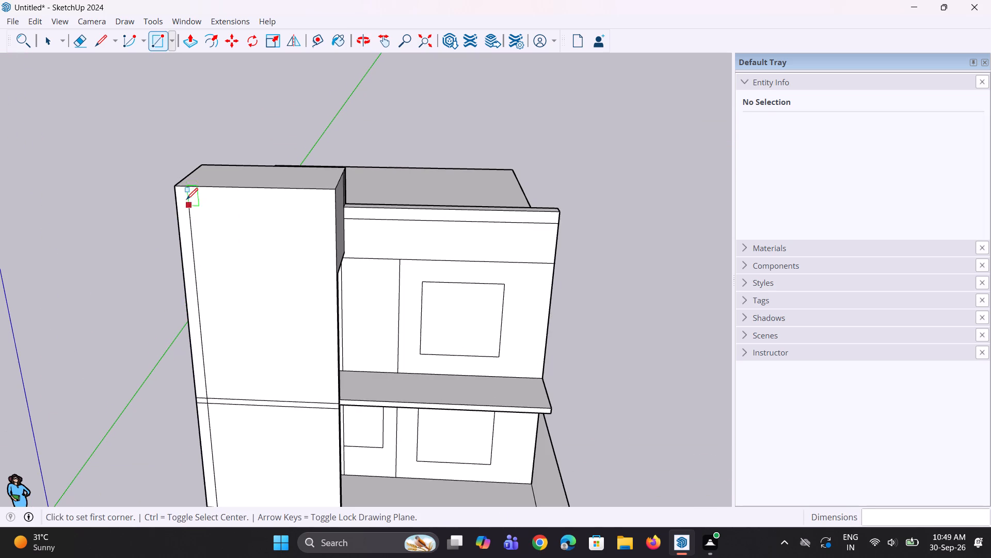
left_click(176, 187)
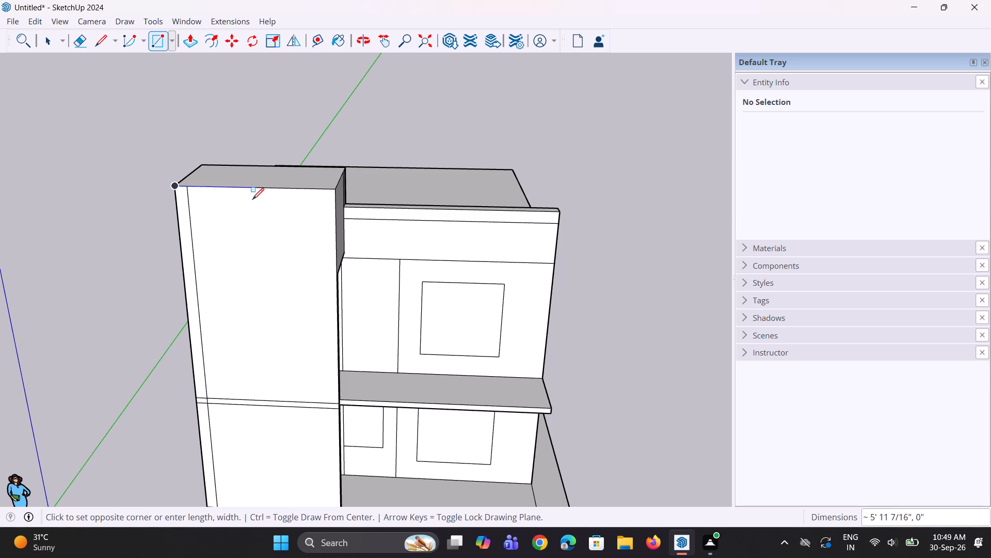
left_click(337, 204)
Erase the overlapping line segments at the upper outer corner, joining both strips into one L-shaped border.
key("space")
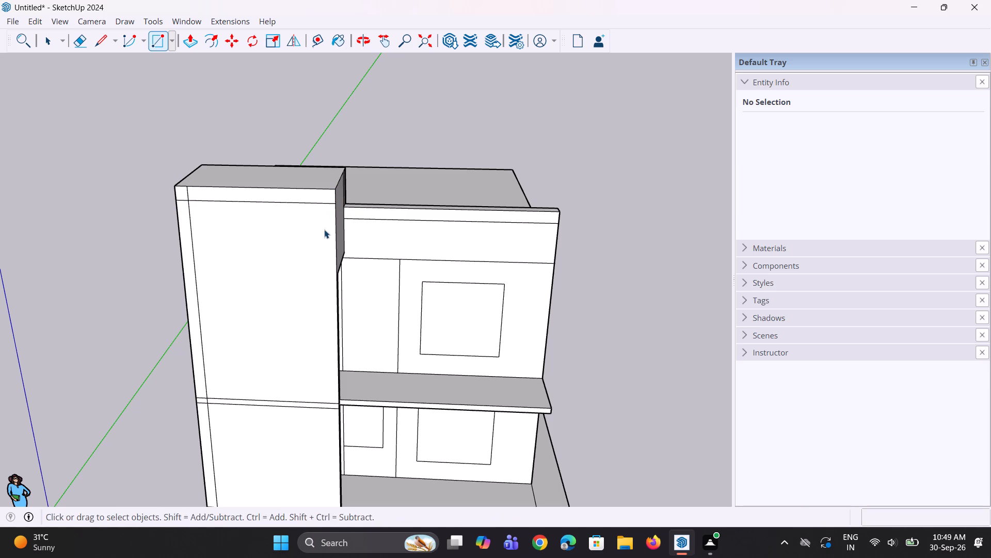
key("e")
scroll(228, 202, "up", 7)
left_click(177, 193)
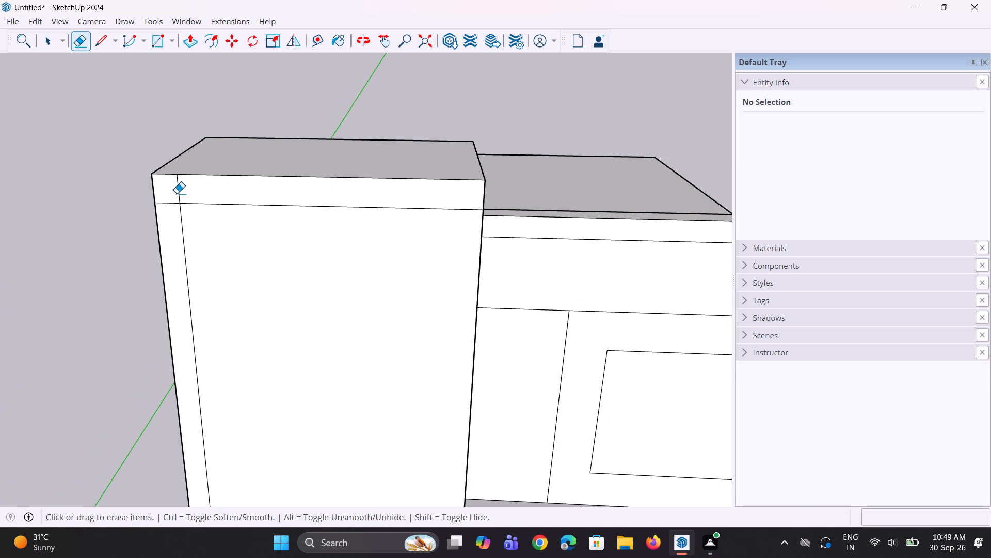
left_click(178, 195)
left_click(172, 202)
scroll(224, 274, "down", 4)
key("space")
key("space")
Move the lower edge of the feature block's top strip up about 2 1/4".
middle_click_drag(229, 272, 266, 254)
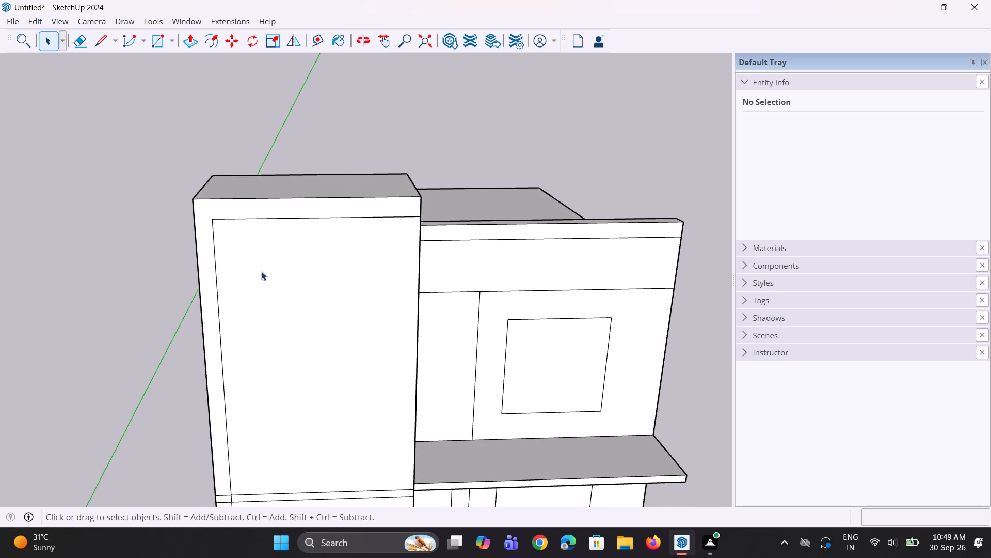
key("m")
key("space")
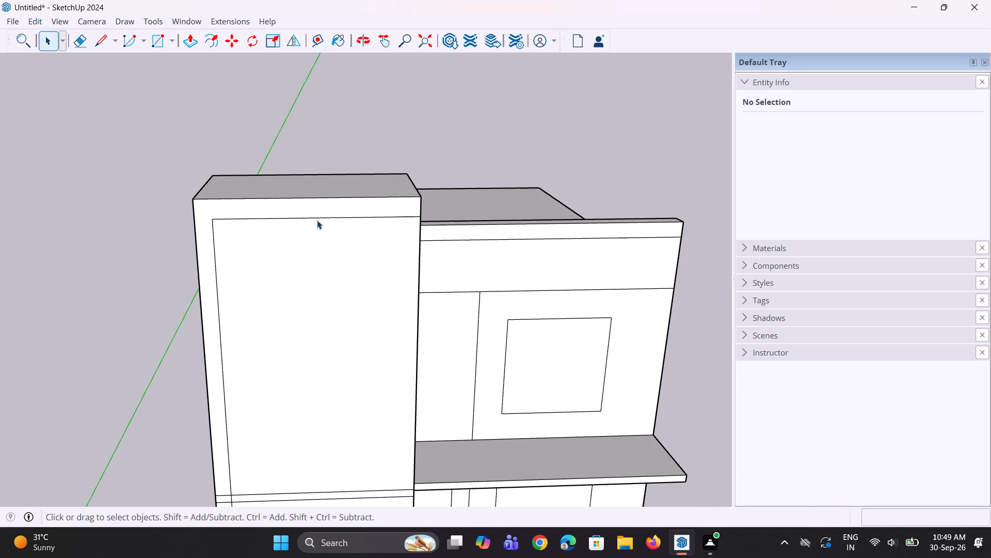
left_click(317, 220)
key("m")
scroll(397, 217, "up", 4)
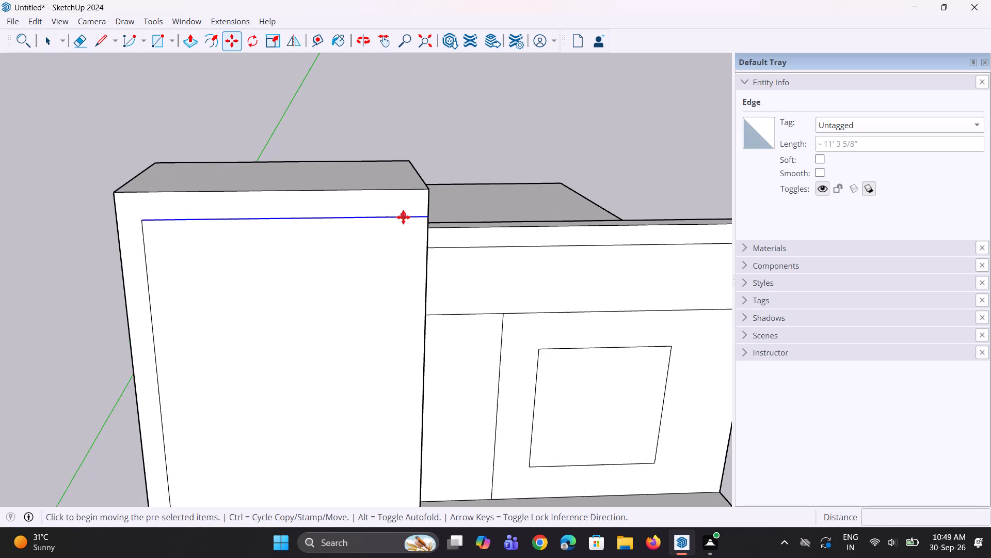
left_click(429, 216)
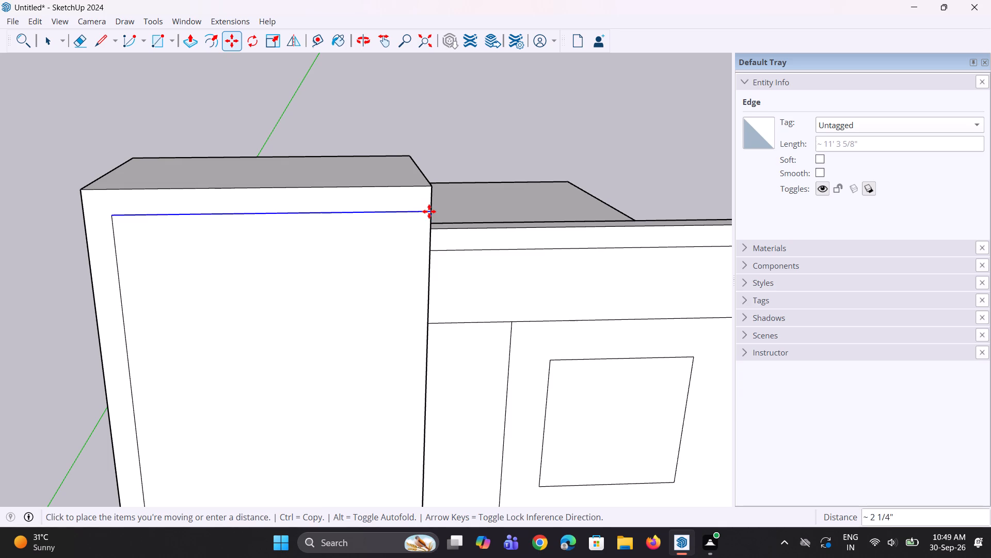
left_click(429, 211)
key("space")
key("space")
left_click(484, 158)
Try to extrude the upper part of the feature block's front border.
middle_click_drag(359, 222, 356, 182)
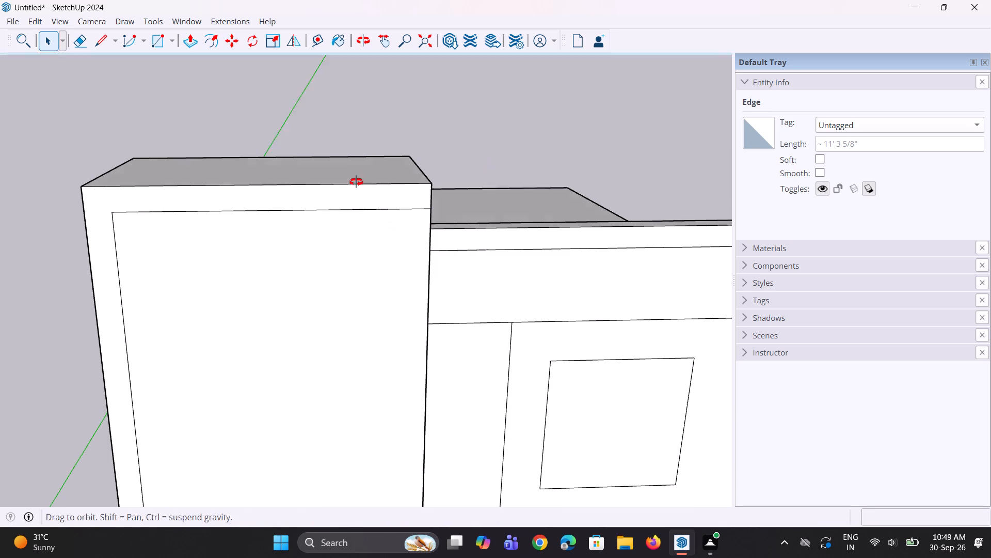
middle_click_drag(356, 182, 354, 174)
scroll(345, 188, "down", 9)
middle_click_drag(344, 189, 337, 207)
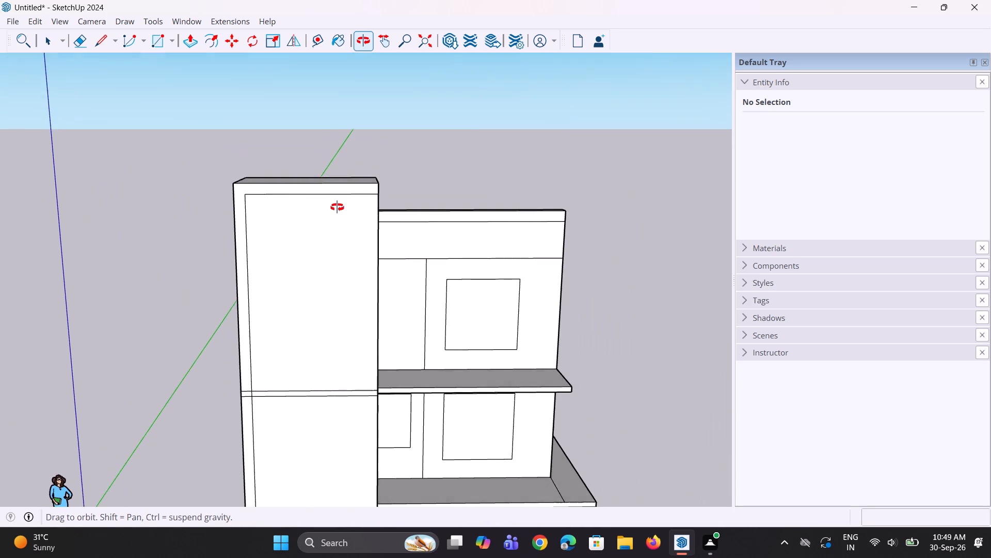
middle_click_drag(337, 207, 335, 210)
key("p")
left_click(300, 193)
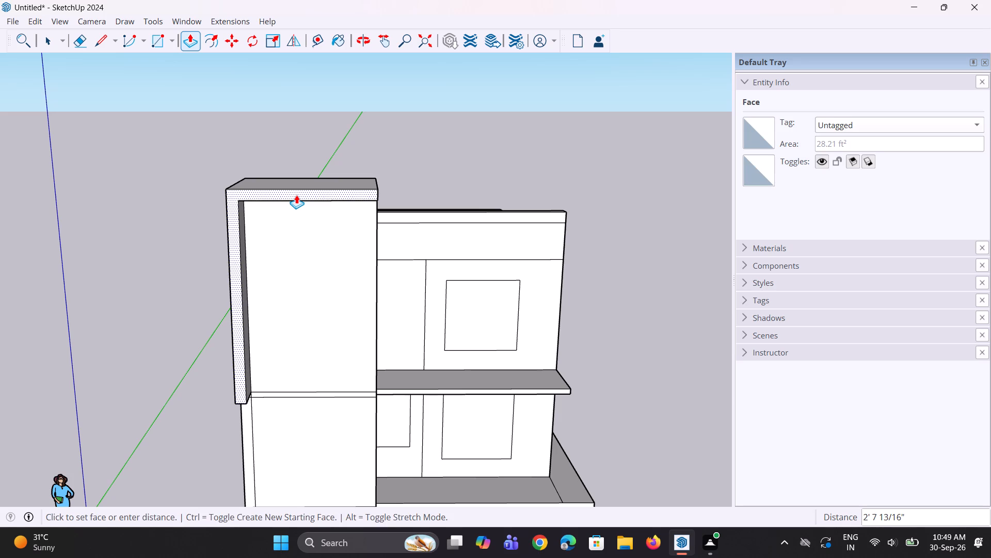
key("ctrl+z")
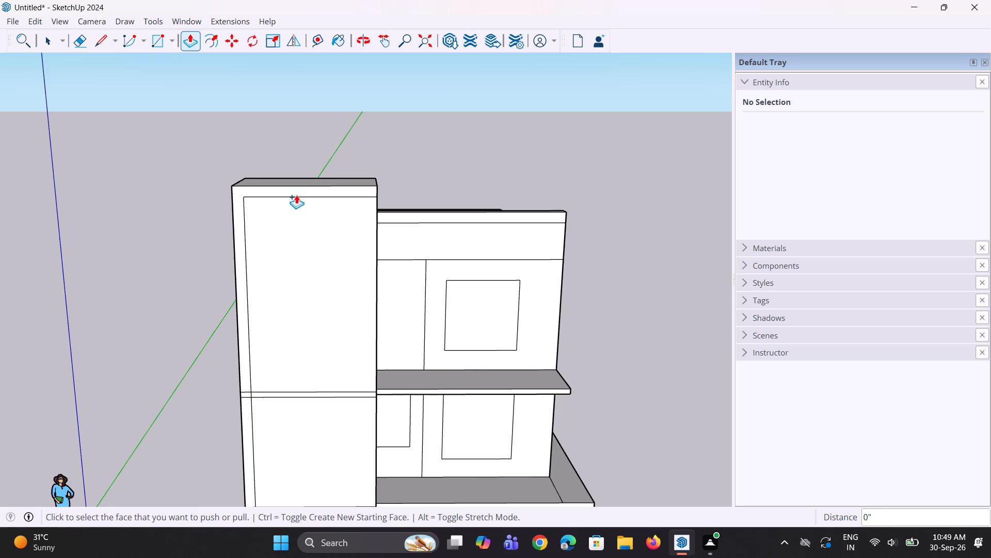
Erase the two short line segments crossing the border's vertical strip at the floor-slab band, making the border one L-shaped face.
key("space")
key("space")
key("e")
scroll(265, 485, "up", 10)
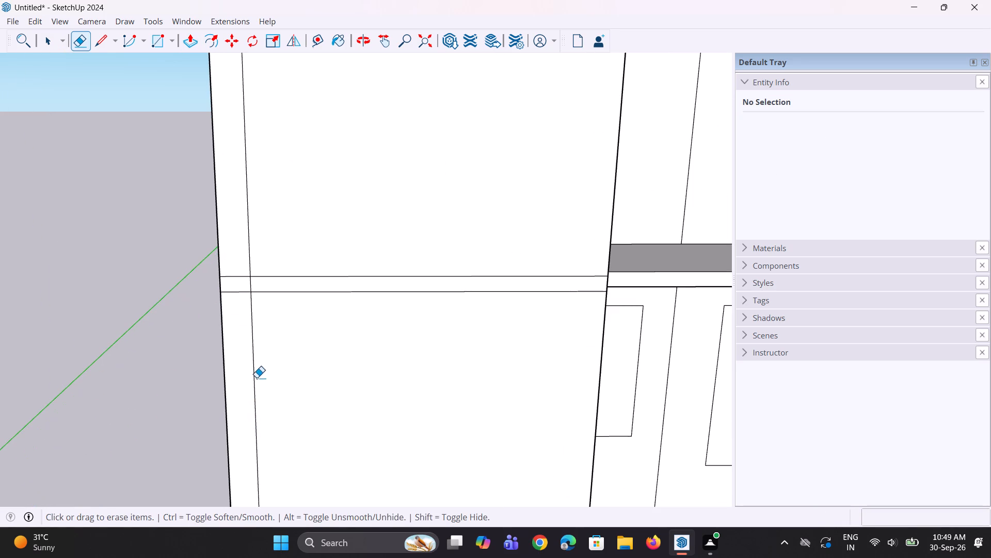
left_click(242, 278)
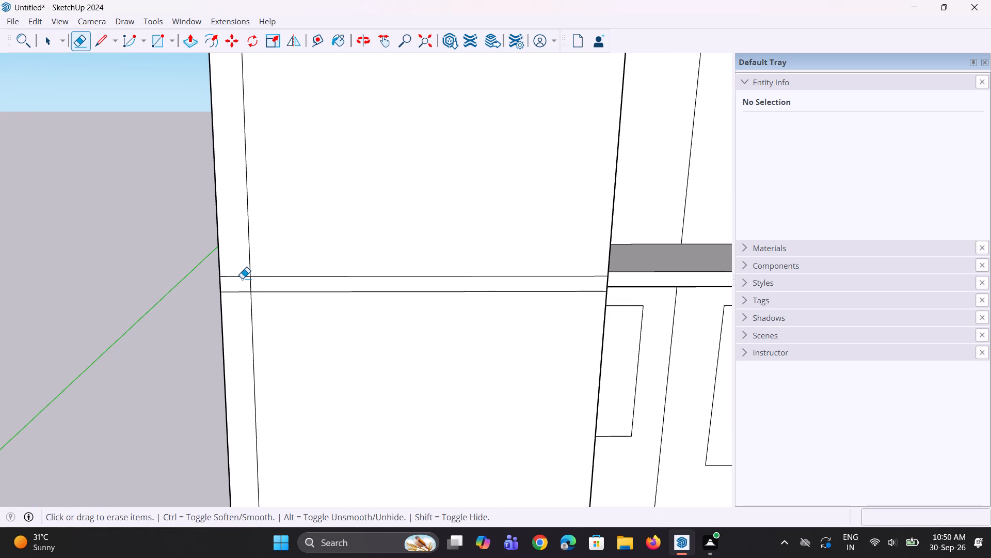
left_click(242, 278)
left_click(240, 293)
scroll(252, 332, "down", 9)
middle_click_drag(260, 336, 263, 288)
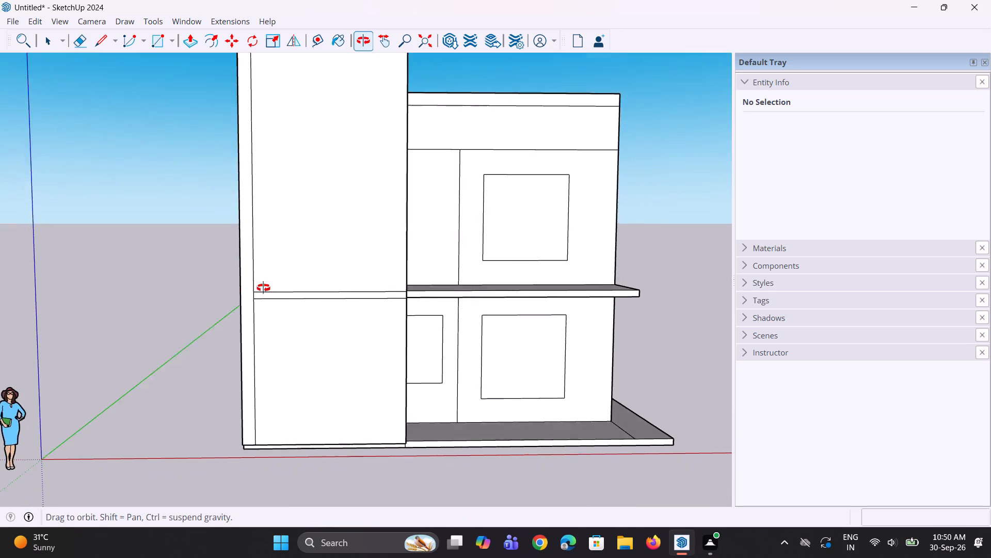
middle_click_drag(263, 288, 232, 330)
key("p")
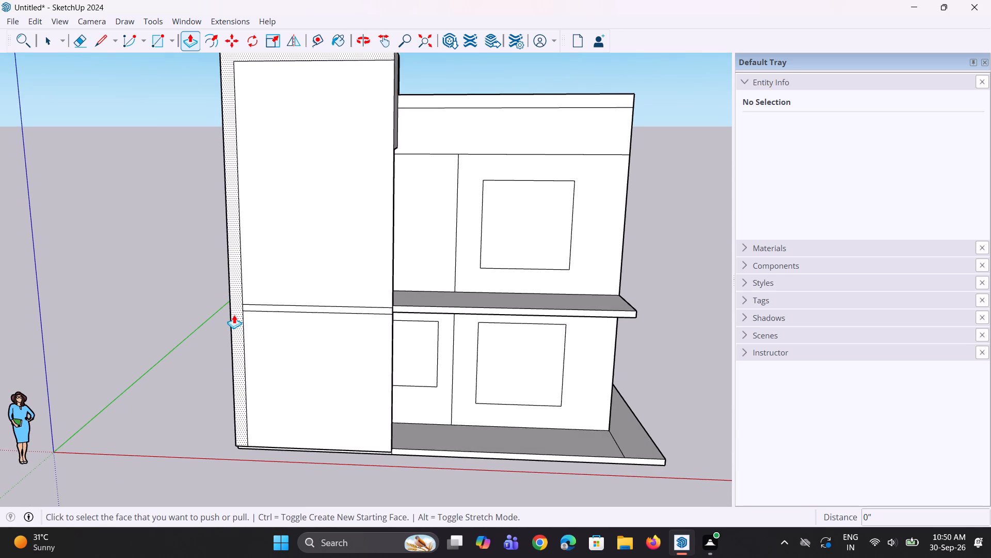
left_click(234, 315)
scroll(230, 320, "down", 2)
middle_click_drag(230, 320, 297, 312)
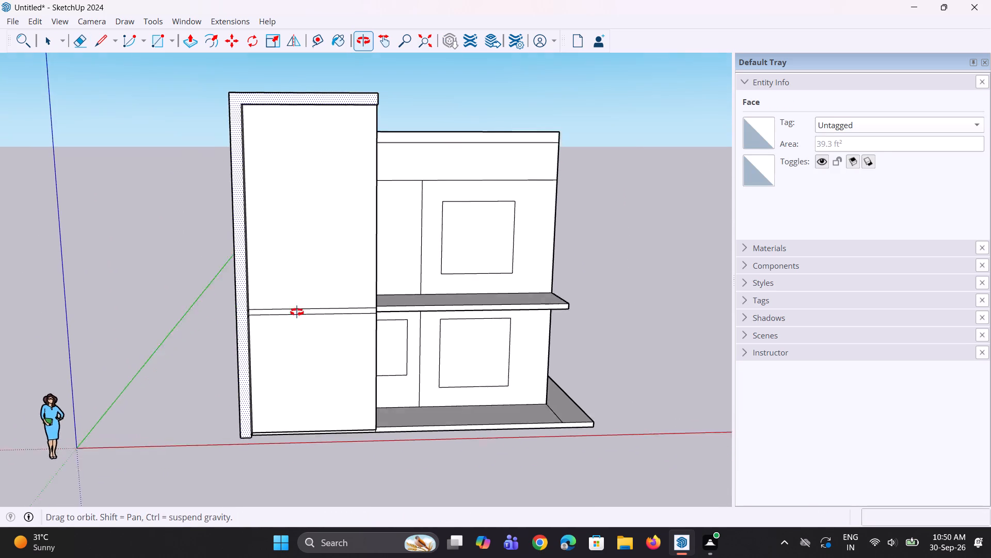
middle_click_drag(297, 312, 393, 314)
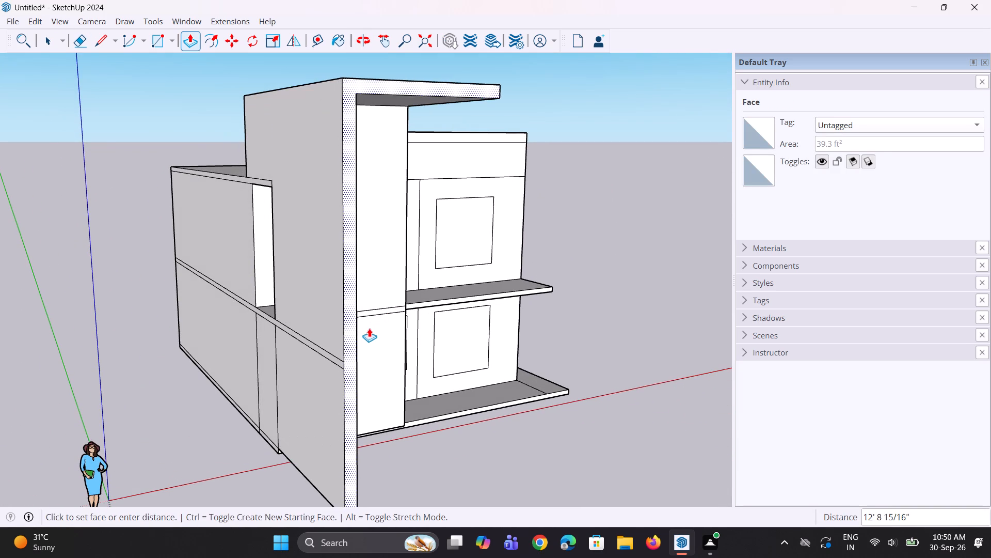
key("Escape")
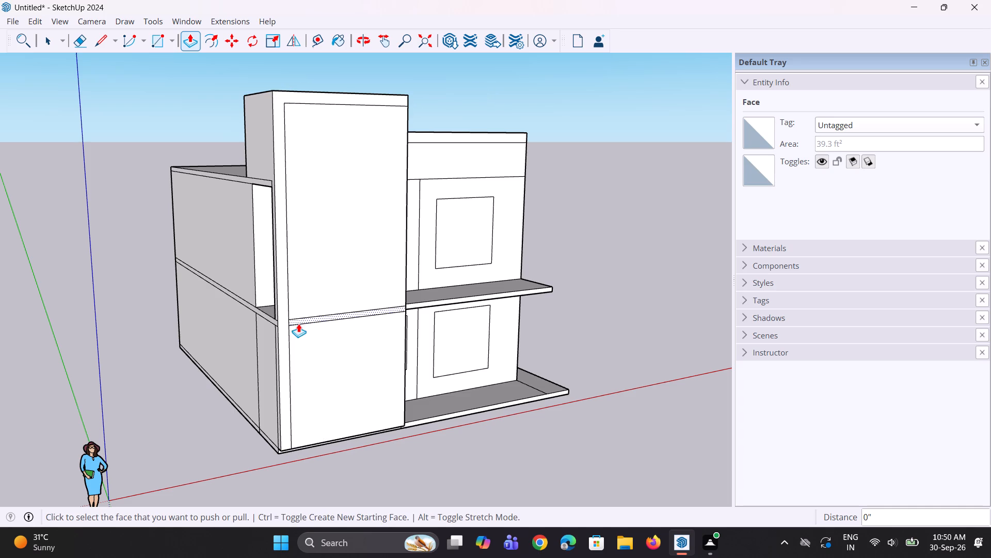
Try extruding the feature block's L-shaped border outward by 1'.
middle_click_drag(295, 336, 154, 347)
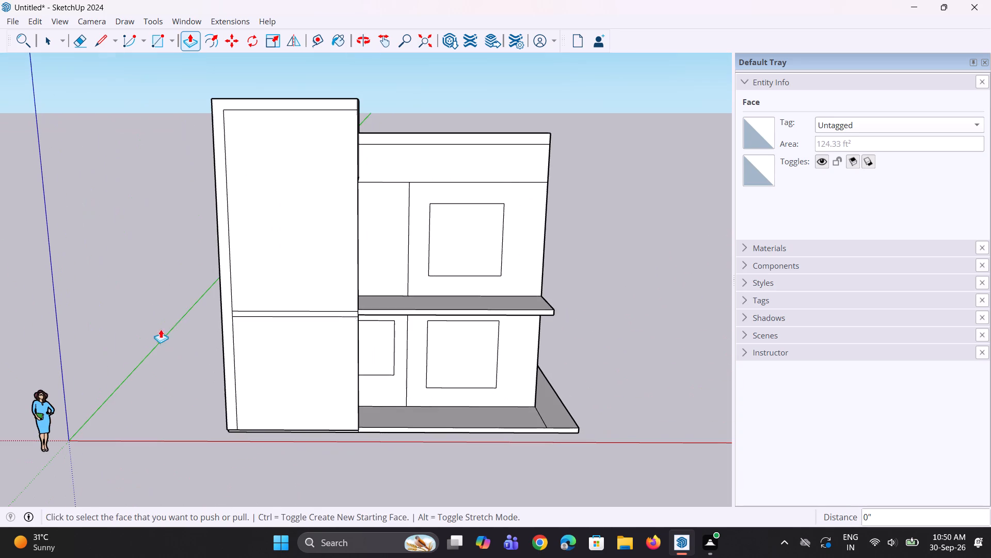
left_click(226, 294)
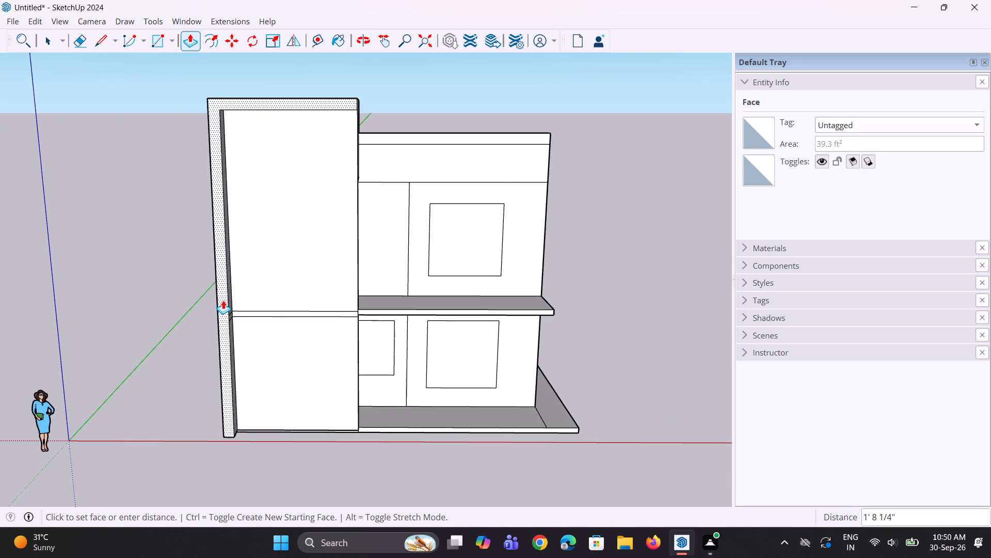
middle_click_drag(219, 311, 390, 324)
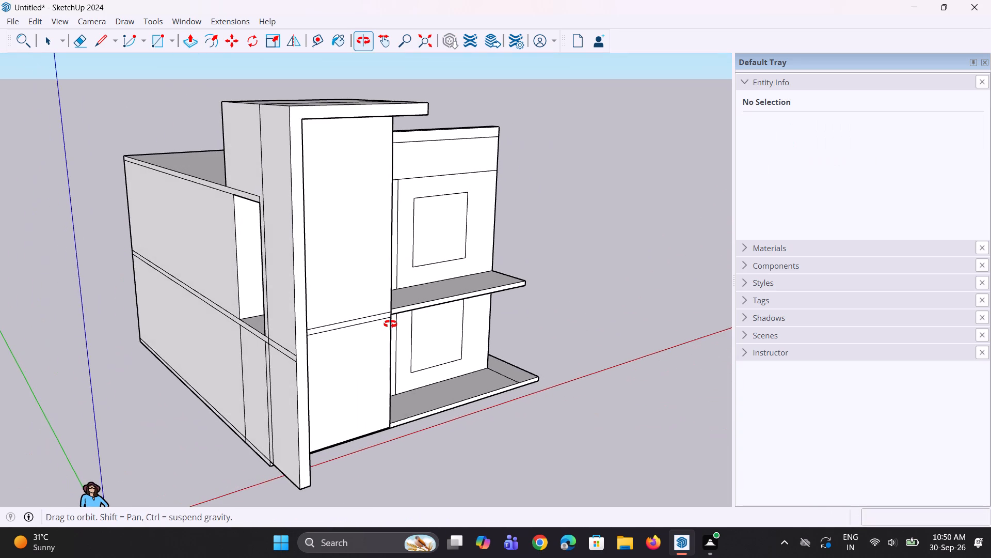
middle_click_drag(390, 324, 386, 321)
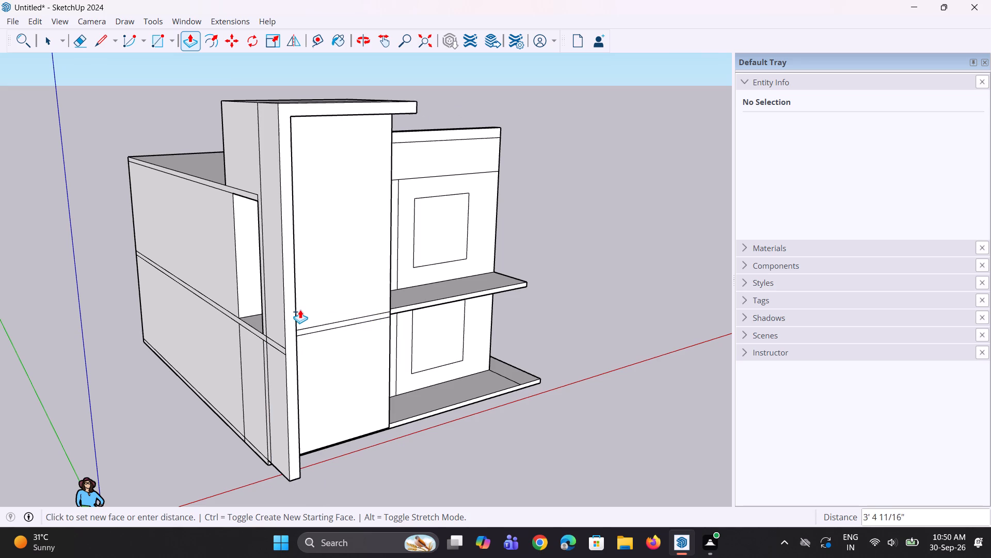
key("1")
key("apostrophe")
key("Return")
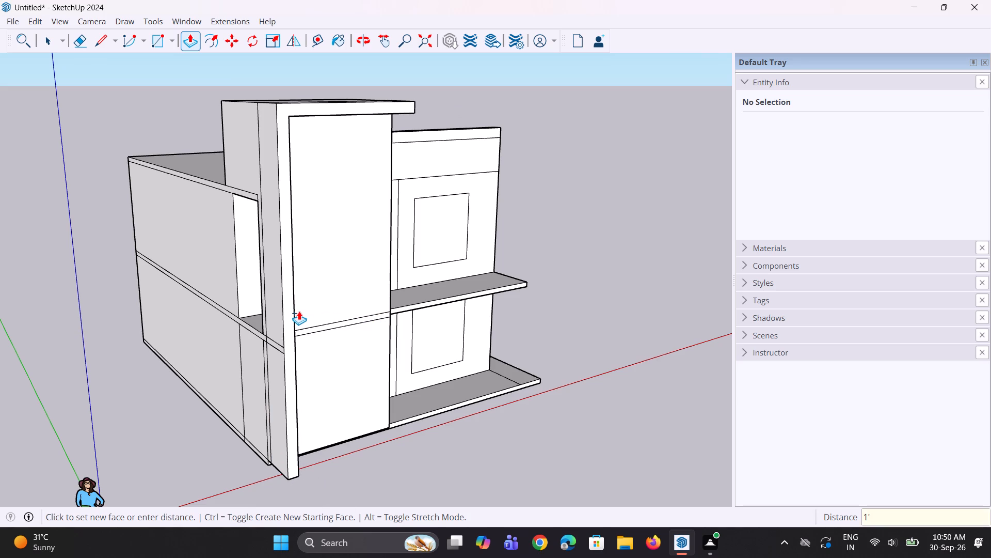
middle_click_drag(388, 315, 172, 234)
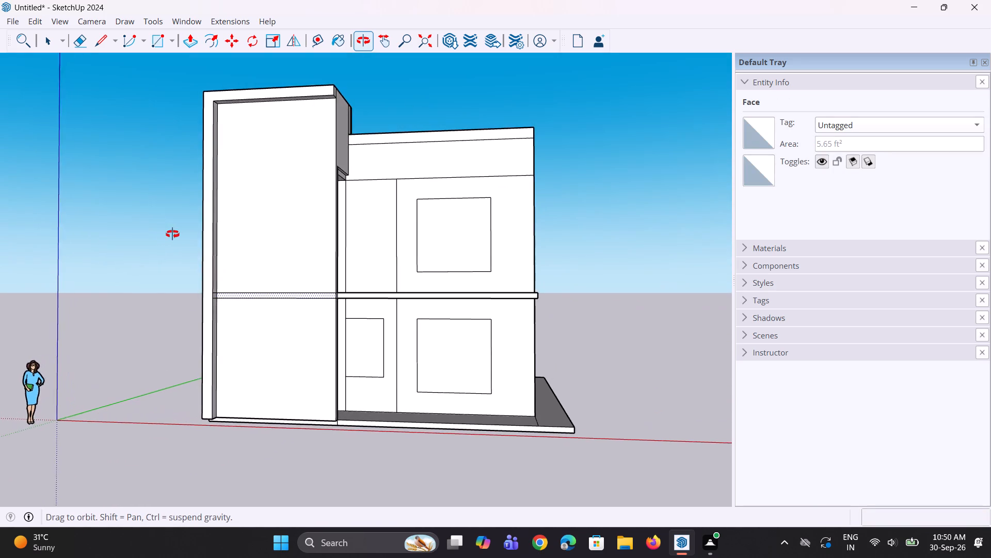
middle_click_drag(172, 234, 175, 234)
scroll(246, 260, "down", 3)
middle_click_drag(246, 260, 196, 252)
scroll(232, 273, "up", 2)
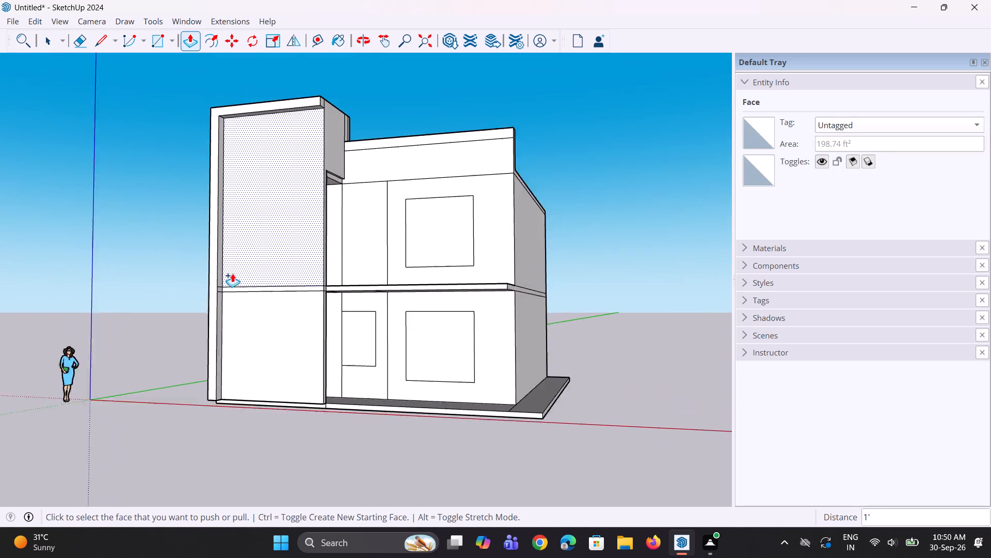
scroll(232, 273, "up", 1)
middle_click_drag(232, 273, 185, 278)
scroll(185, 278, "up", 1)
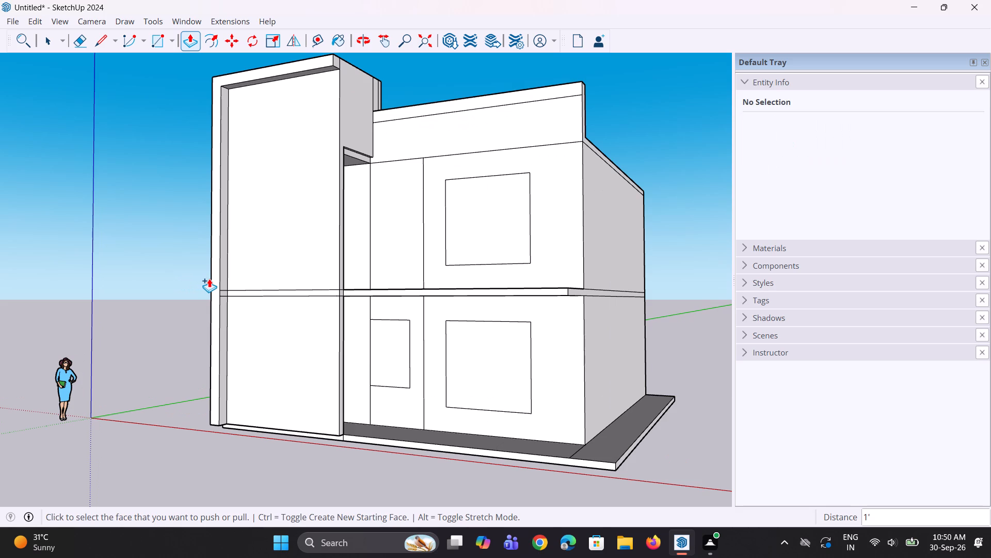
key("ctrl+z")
Extrude the L-shaped border on the feature block's front face outward by 1' 6".
left_click(225, 288)
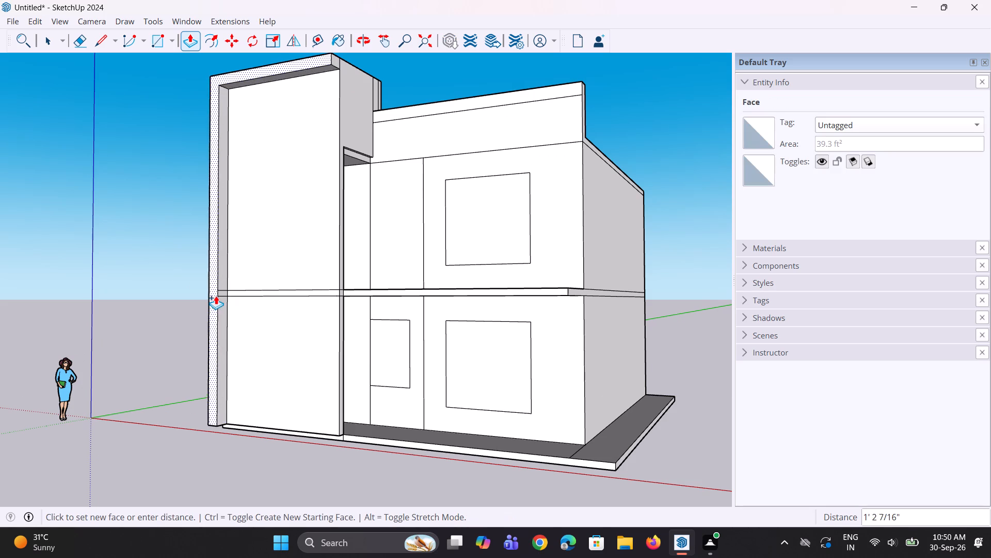
key("1")
type("'6")
key("shift+quotedbl")
key("Return")
Examine the whole building from the front, side and above, checking the projecting border, slabs and roof parapet.
middle_click_drag(222, 299, 307, 324)
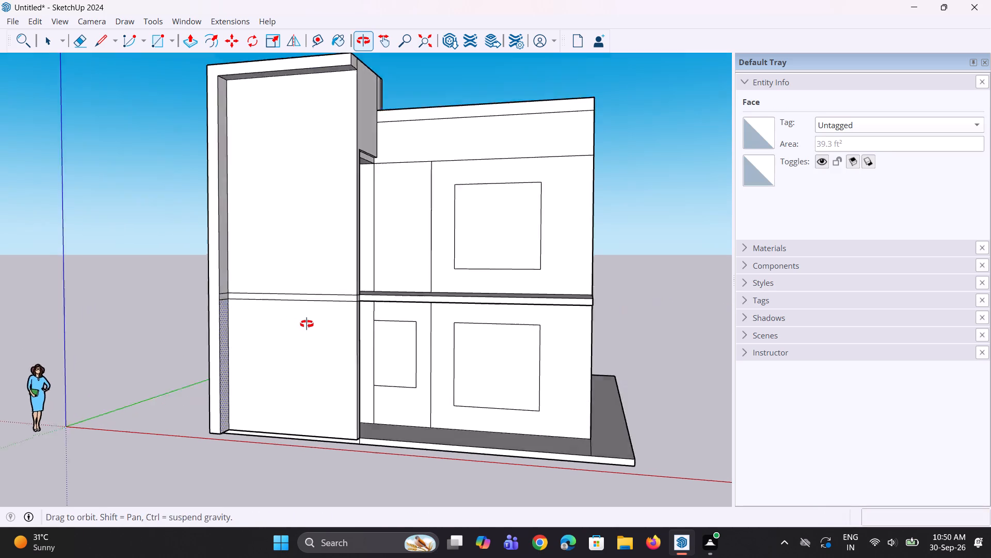
middle_click_drag(307, 324, 307, 324)
scroll(307, 324, "down", 5)
middle_click_drag(287, 314, 297, 313)
scroll(290, 302, "down", 2)
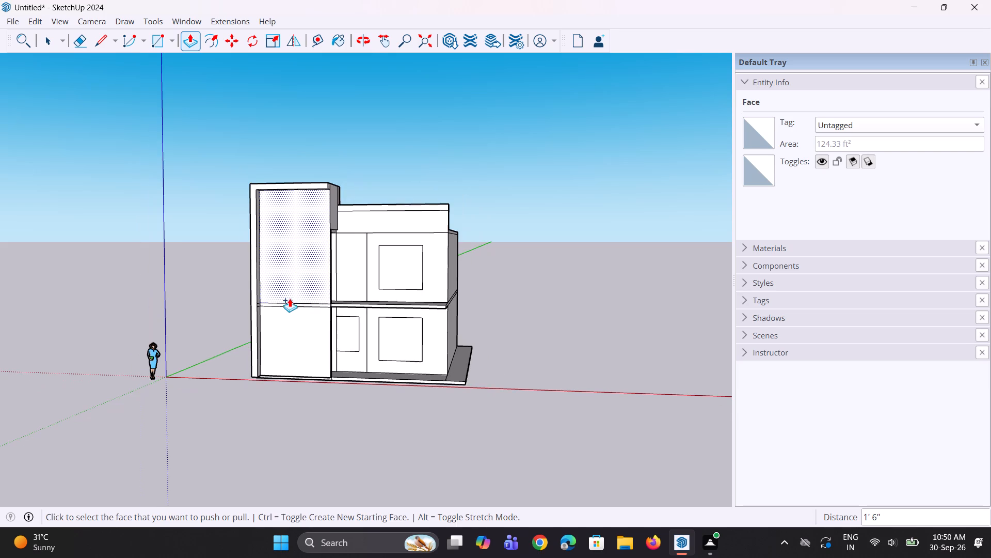
middle_click_drag(294, 296, 348, 354)
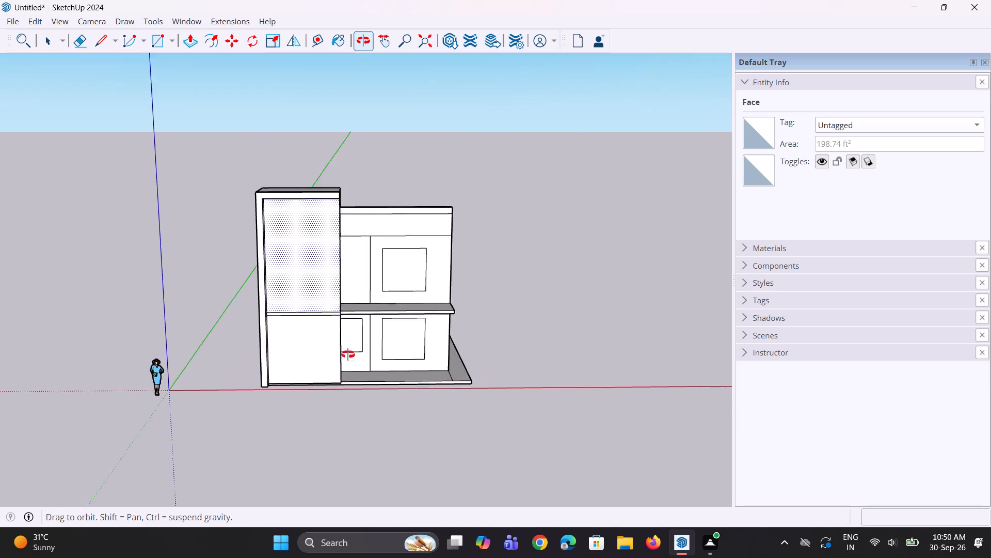
middle_click_drag(348, 354, 289, 367)
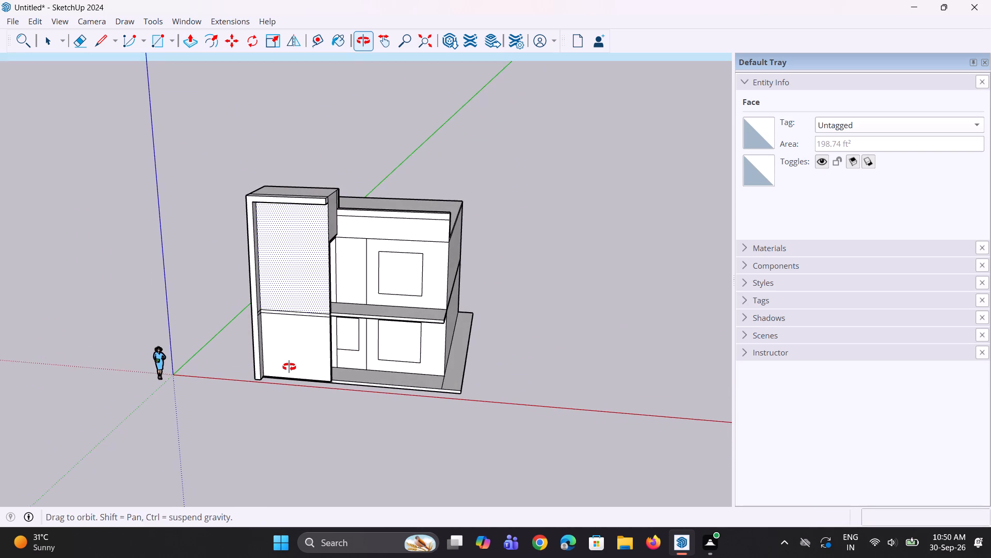
middle_click_drag(289, 367, 248, 377)
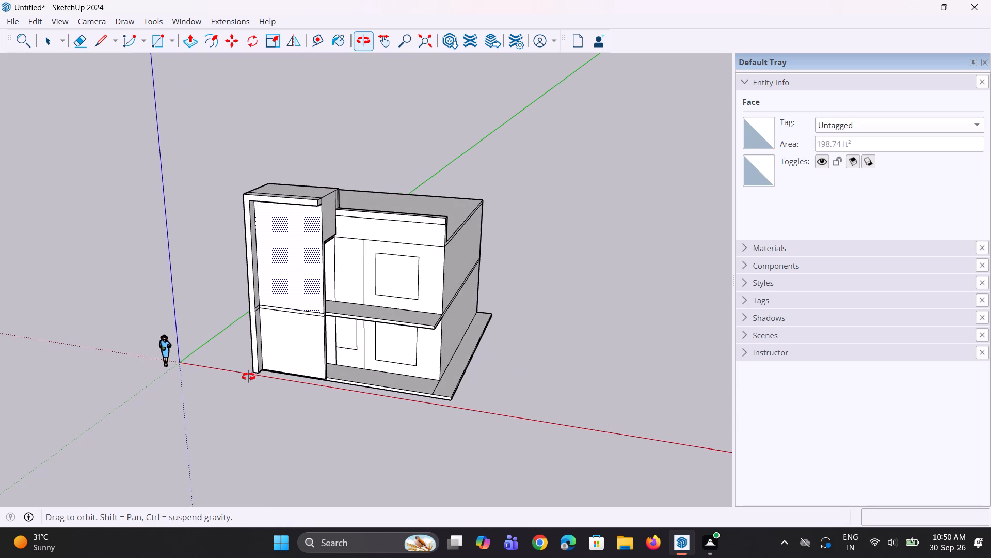
middle_click_drag(248, 377, 247, 377)
left_click_drag(247, 377, 243, 367)
scroll(244, 373, "down", 3)
left_click_drag(251, 353, 265, 341)
scroll(251, 353, "down", 3)
middle_click_drag(323, 321, 189, 330)
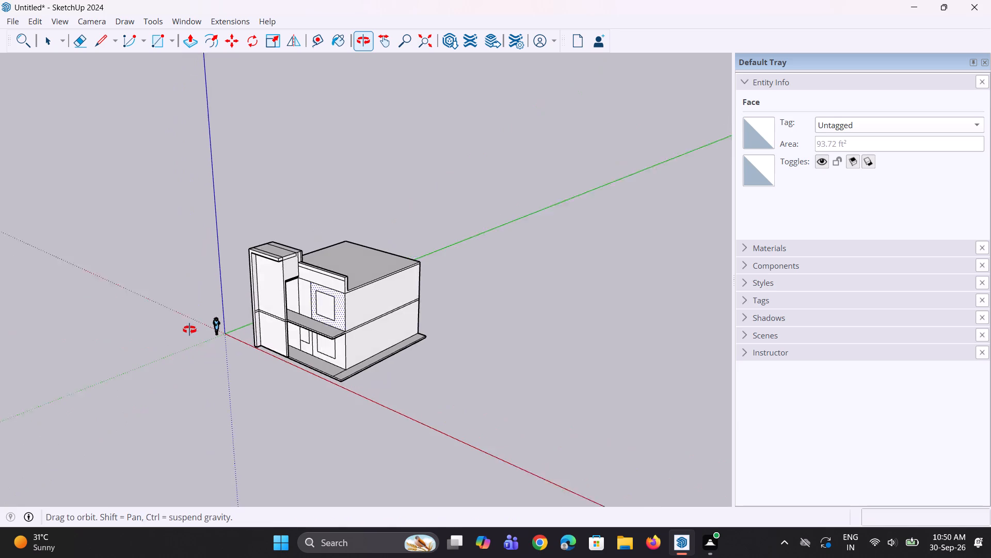
middle_click_drag(189, 330, 187, 328)
scroll(340, 259, "up", 4)
middle_click_drag(334, 288, 270, 295)
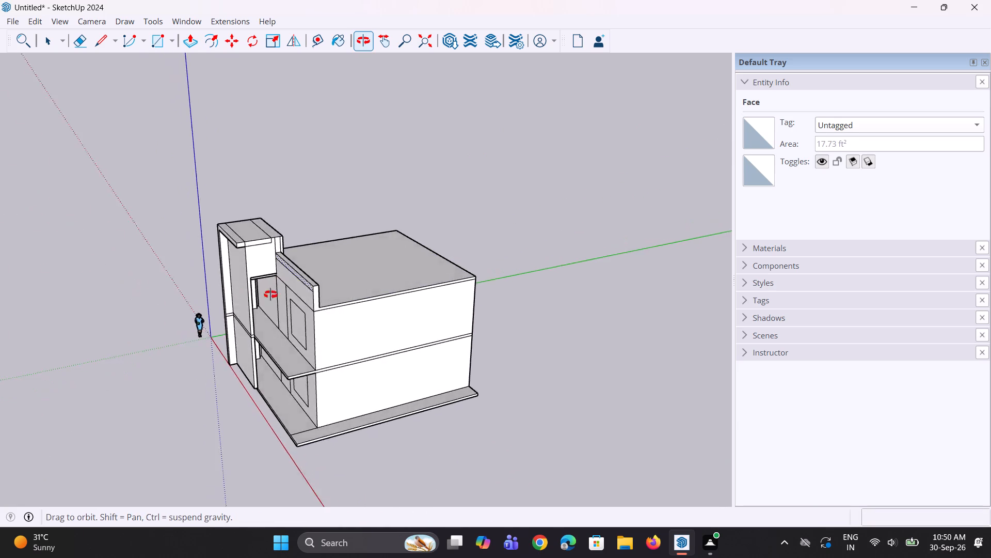
middle_click_drag(270, 295, 356, 275)
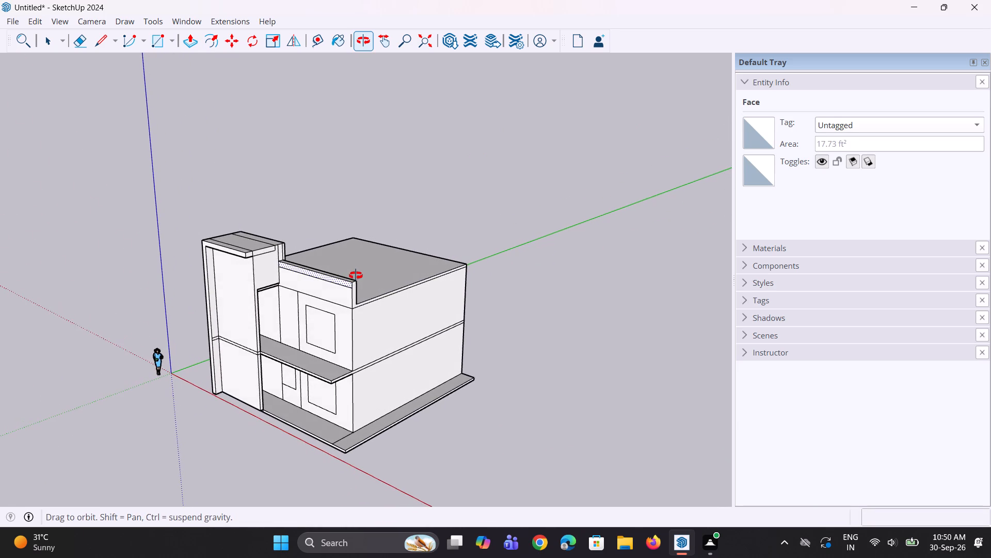
middle_click_drag(356, 275, 239, 292)
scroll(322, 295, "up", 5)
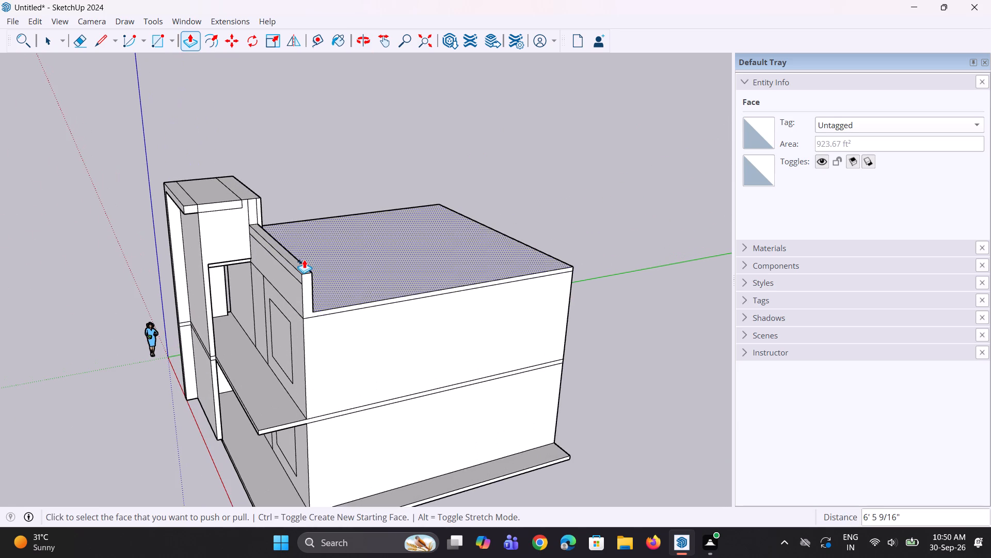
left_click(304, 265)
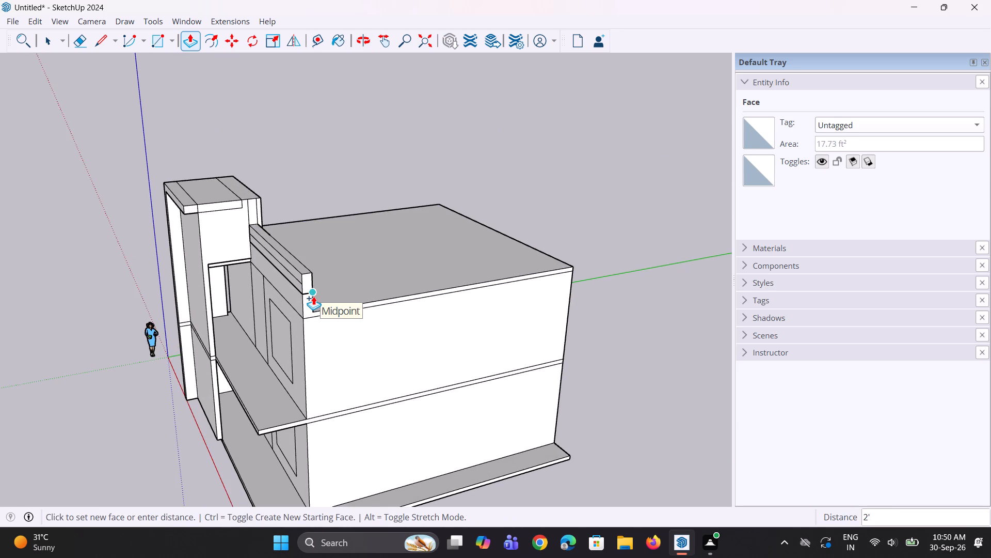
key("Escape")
Erase the horizontal band line running across the front face of the roof parapet.
middle_click_drag(257, 288, 404, 283)
scroll(391, 270, "up", 2)
key("space")
key("e")
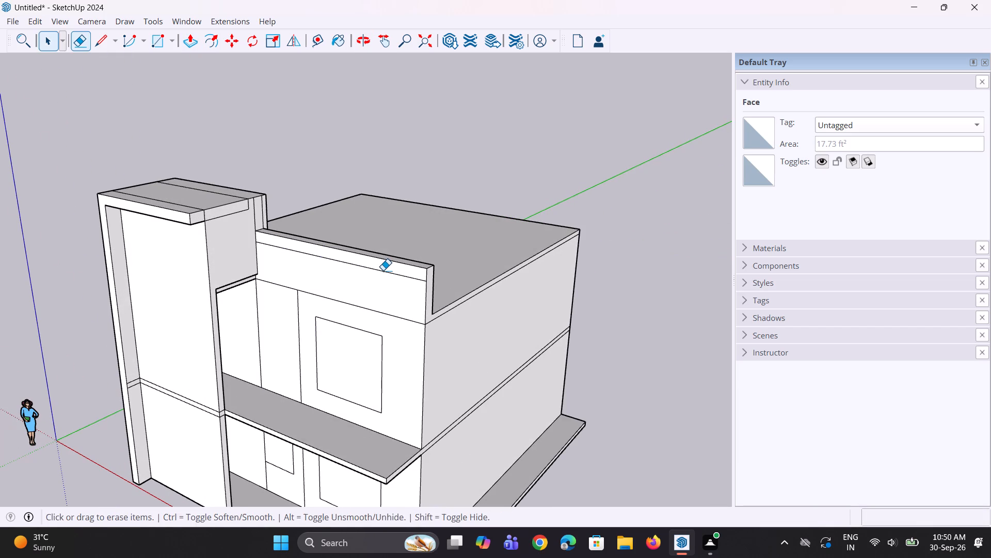
left_click(381, 272)
Push the roof parapet's top face down 4' so it is level with the roof surface.
middle_click_drag(404, 284, 267, 306)
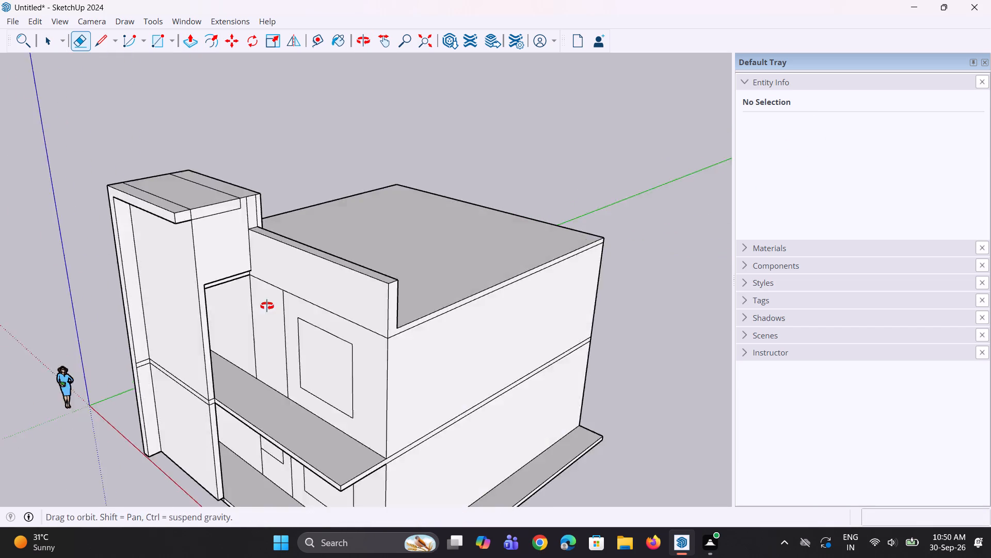
middle_click_drag(267, 306, 198, 306)
scroll(260, 269, "up", 3)
key("space")
key("p")
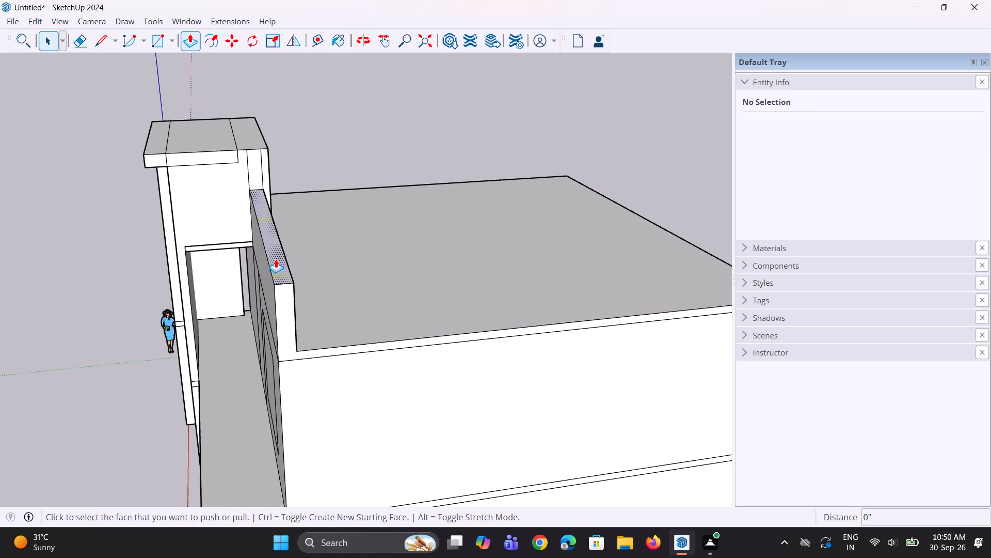
left_click(276, 259)
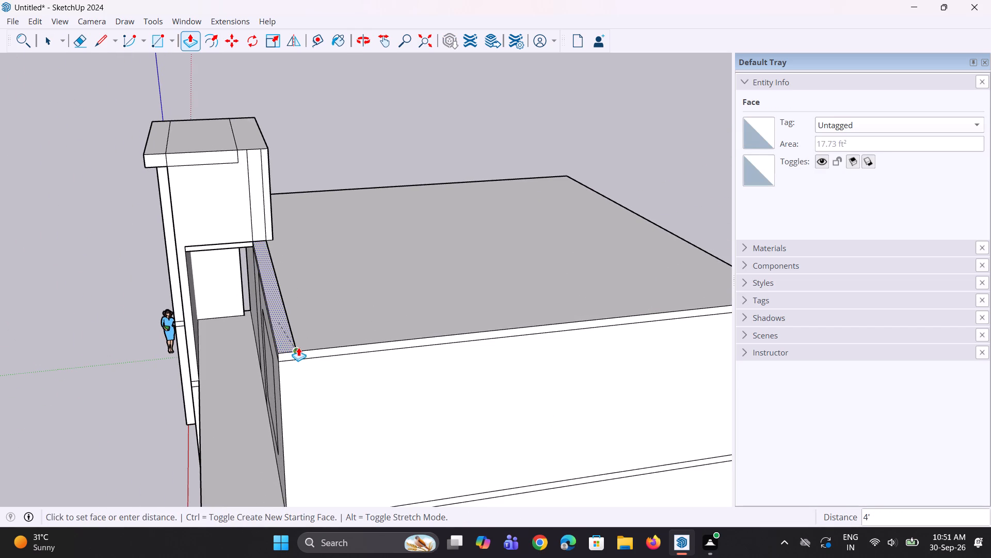
left_click(299, 347)
Extrude the roof slab's front edge face outward by 5' to form an overhang above the upper floor.
middle_click_drag(279, 351, 415, 320)
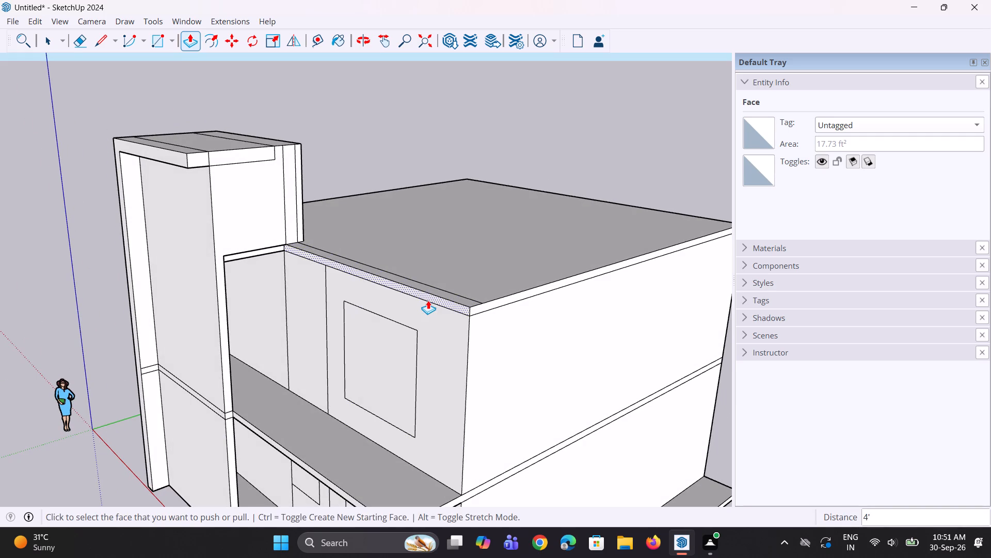
left_click(428, 300)
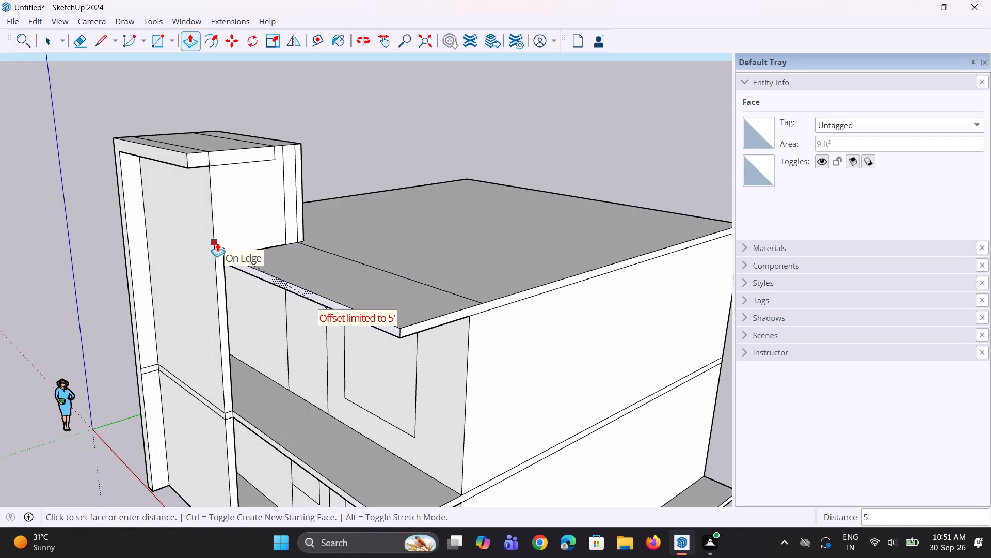
left_click(217, 243)
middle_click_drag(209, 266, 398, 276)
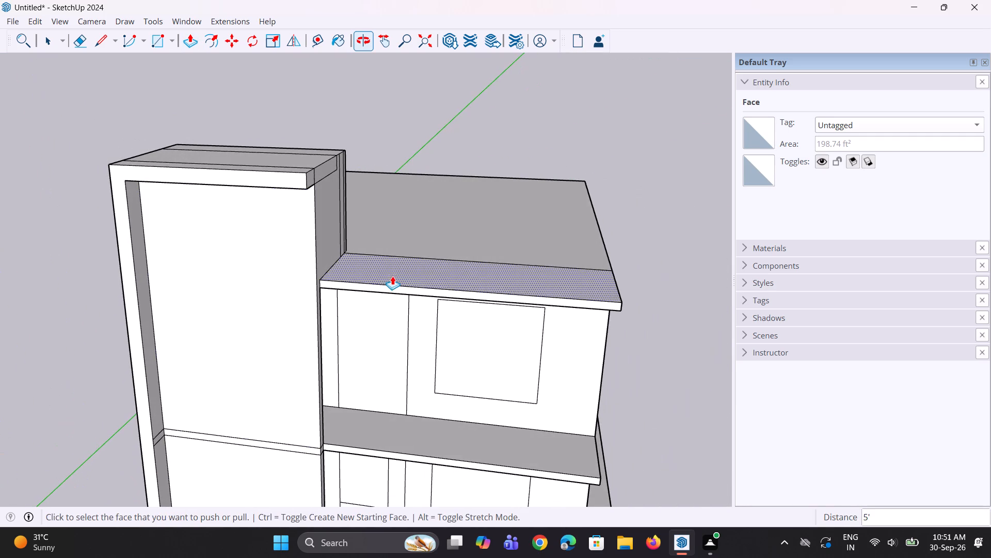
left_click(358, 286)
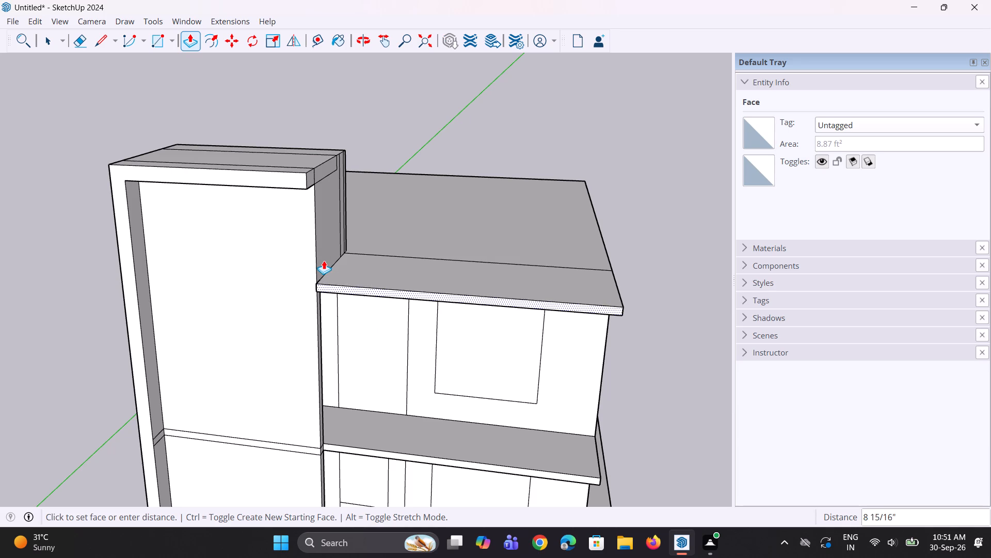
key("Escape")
Erase the two vertical lines on the feature block's side face above the roof slab.
middle_click_drag(359, 273, 365, 273)
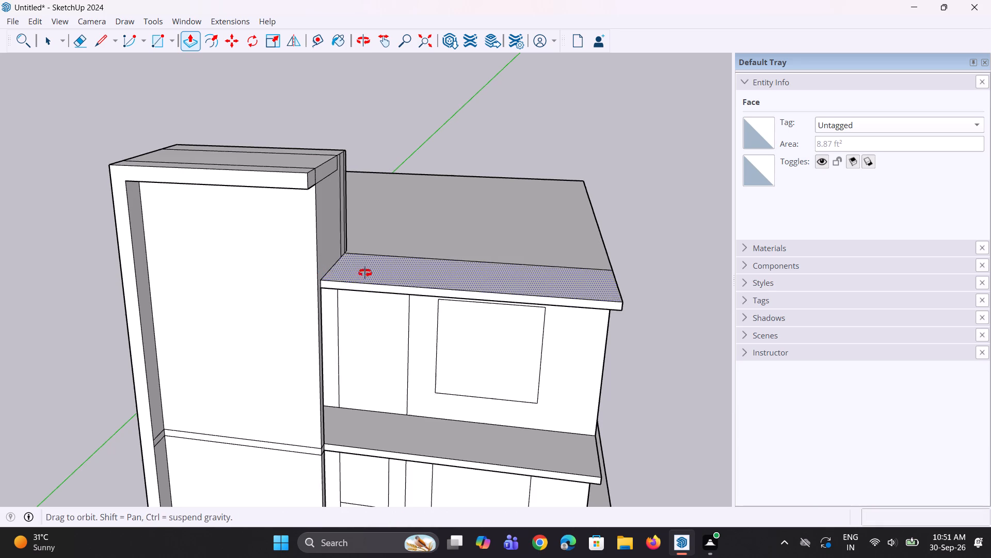
middle_click_drag(365, 273, 361, 255)
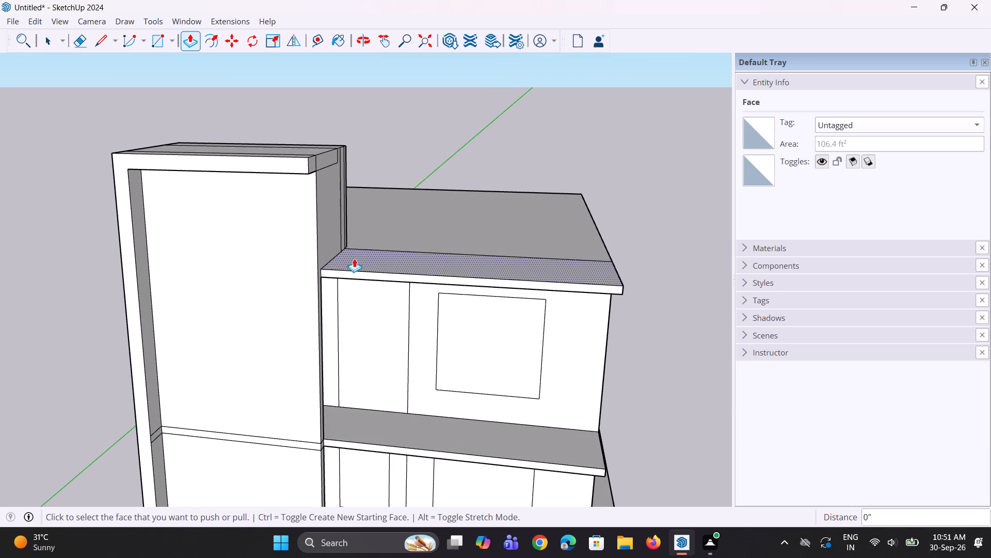
middle_click_drag(350, 261, 162, 252)
middle_click_drag(385, 214, 111, 280)
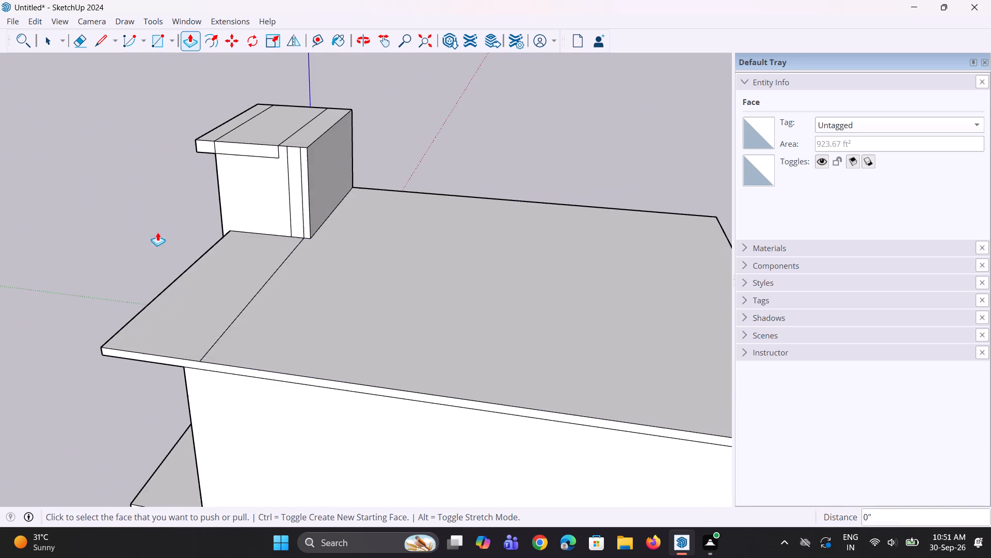
scroll(319, 196, "up", 1)
key("space")
key("e")
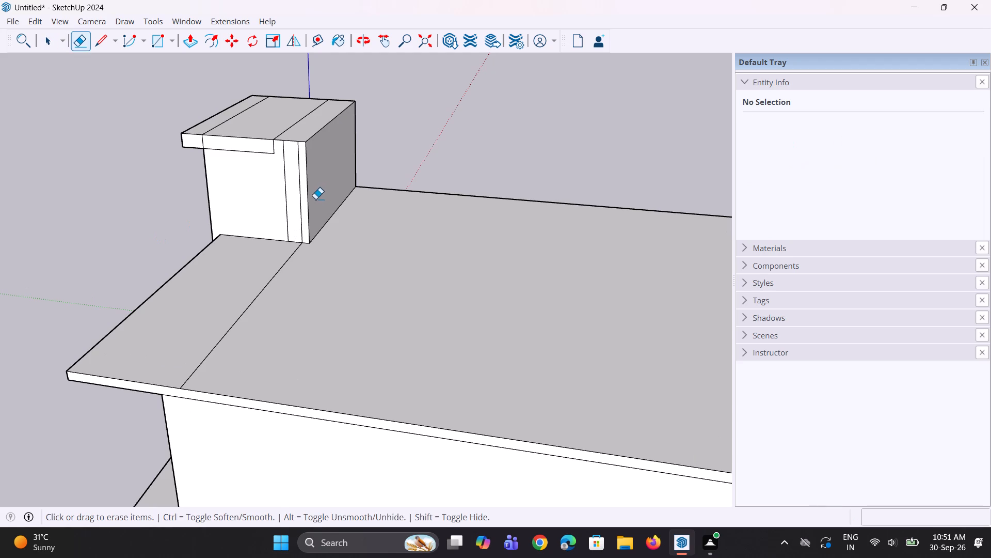
left_click(302, 196)
left_click(301, 196)
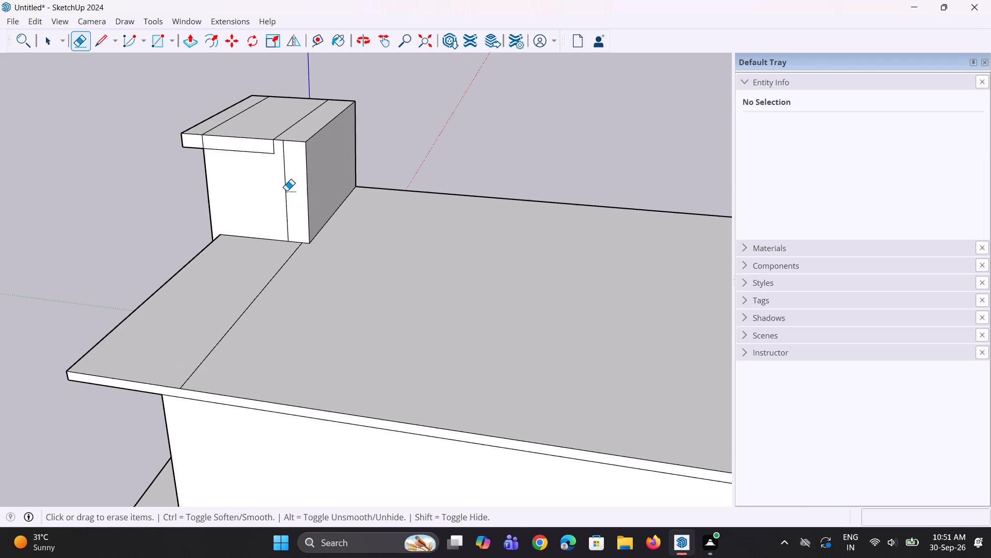
left_click(286, 191)
Examine the building from the front and side, checking how the roof overhang meets the feature block.
middle_click_drag(285, 196, 385, 193)
scroll(326, 195, "down", 5)
middle_click_drag(284, 205, 515, 172)
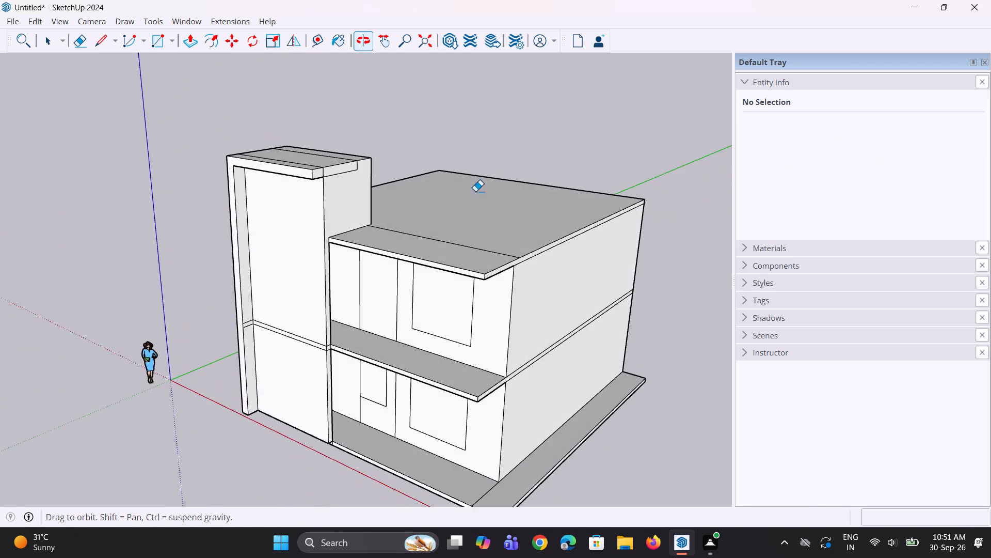
middle_click_drag(364, 241, 590, 255)
middle_click_drag(423, 256, 433, 208)
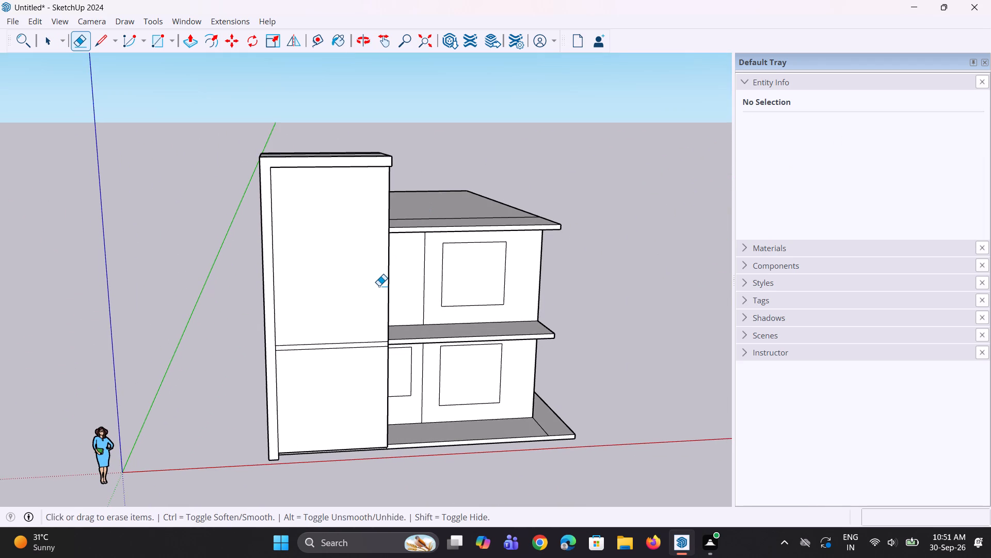
key("space")
type("r")
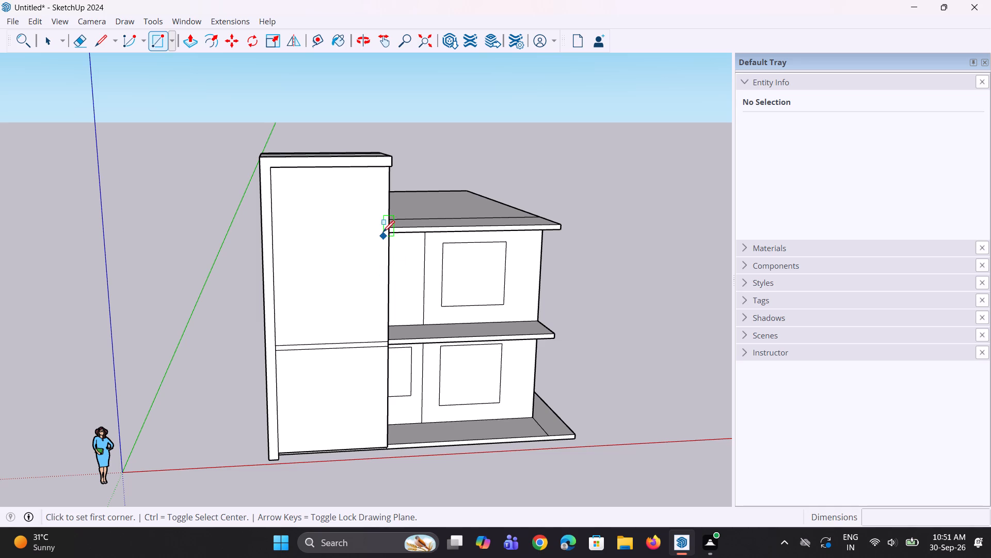
middle_click_drag(402, 272, 388, 260)
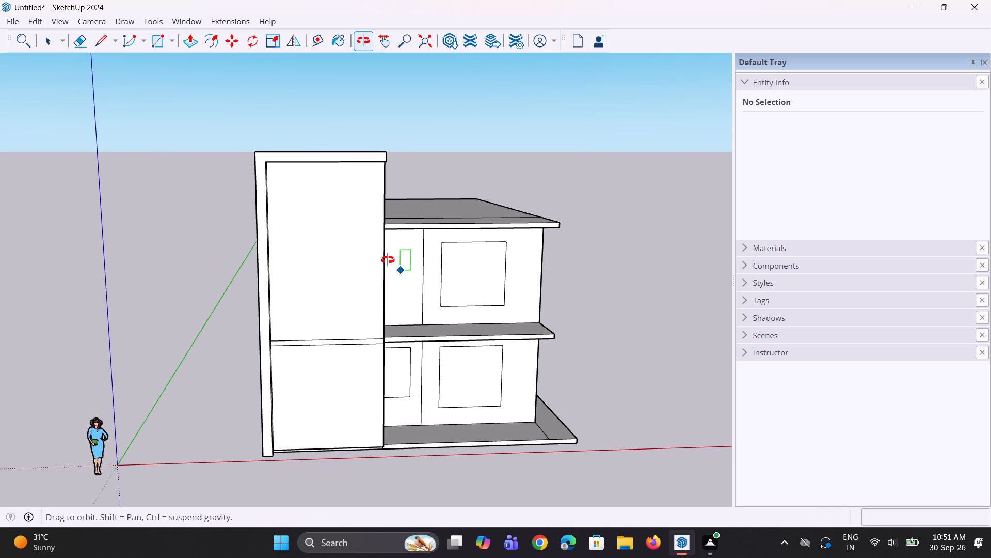
middle_click_drag(388, 260, 342, 269)
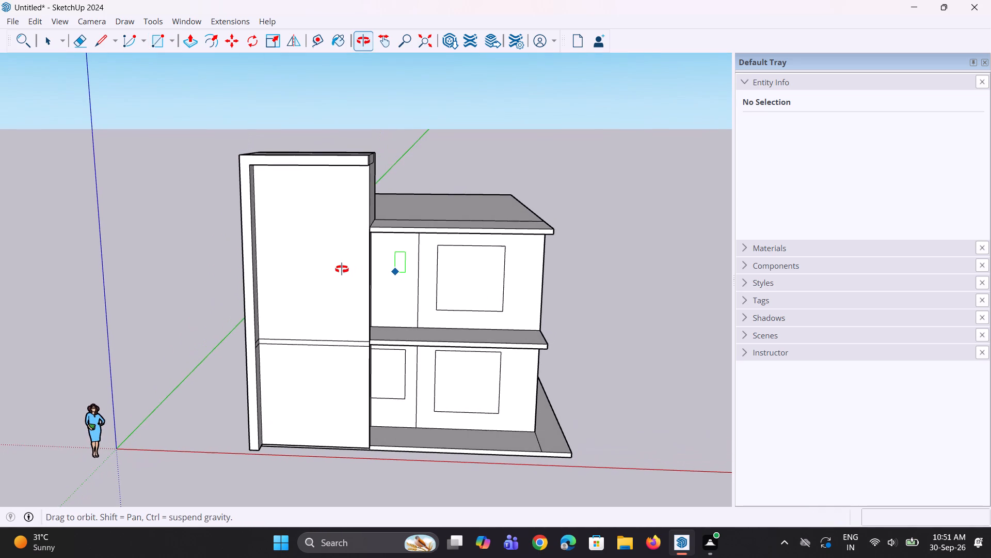
middle_click_drag(342, 269, 345, 259)
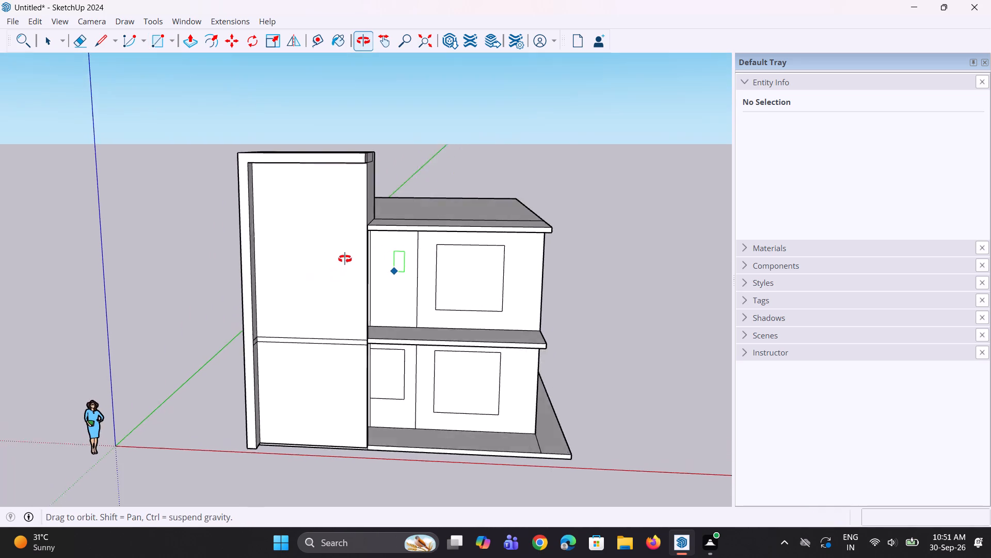
middle_click_drag(345, 259, 361, 259)
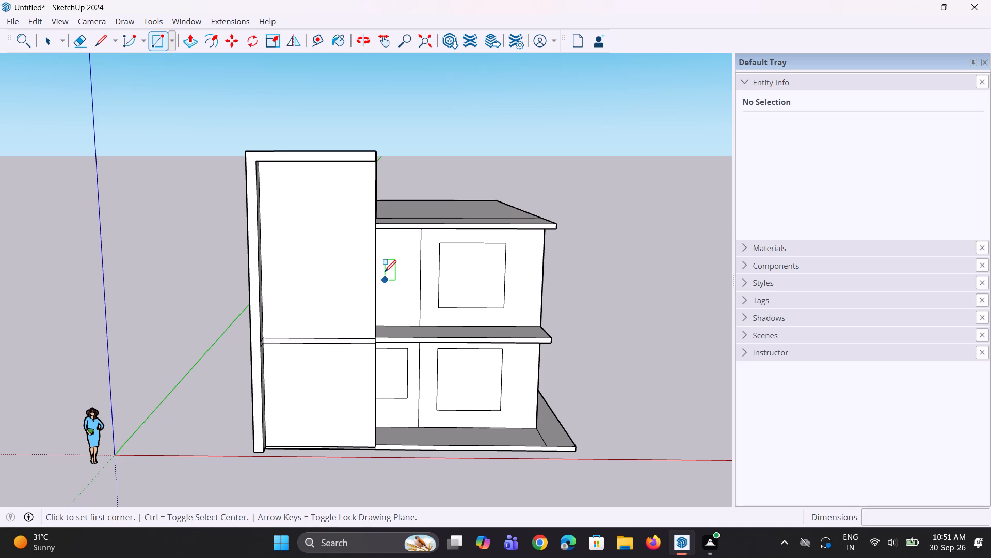
middle_click_drag(385, 272, 232, 270)
middle_click_drag(306, 230, 329, 230)
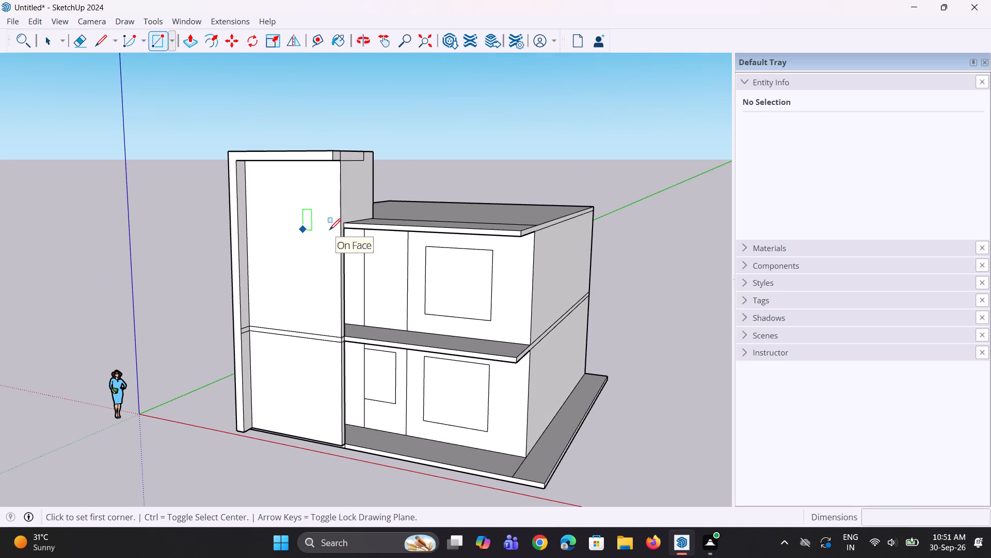
Extrude the roof overhang's front edge outward by about 7 9/16" past the feature block's front face.
key("space")
key("p")
scroll(443, 261, "up", 2)
scroll(413, 225, "up", 3)
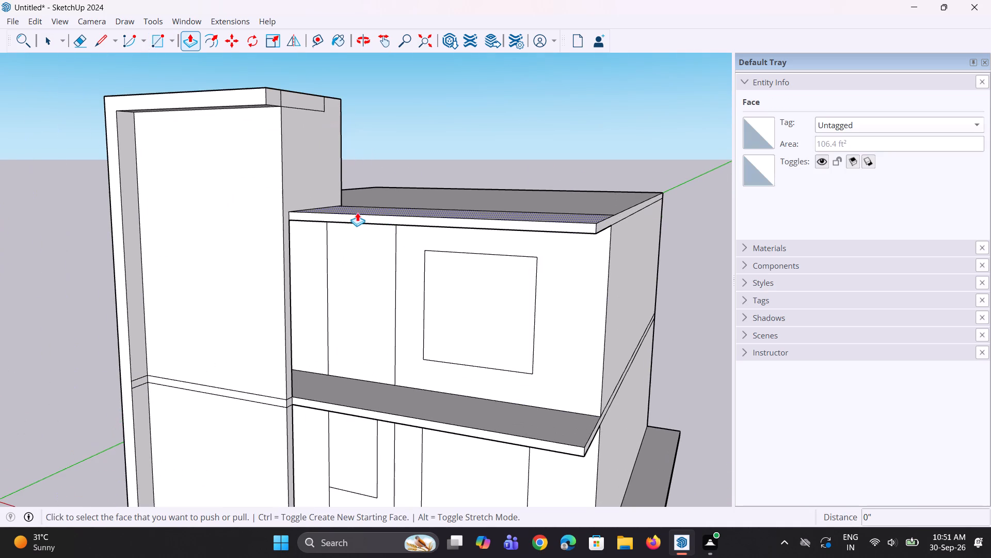
left_click(334, 214)
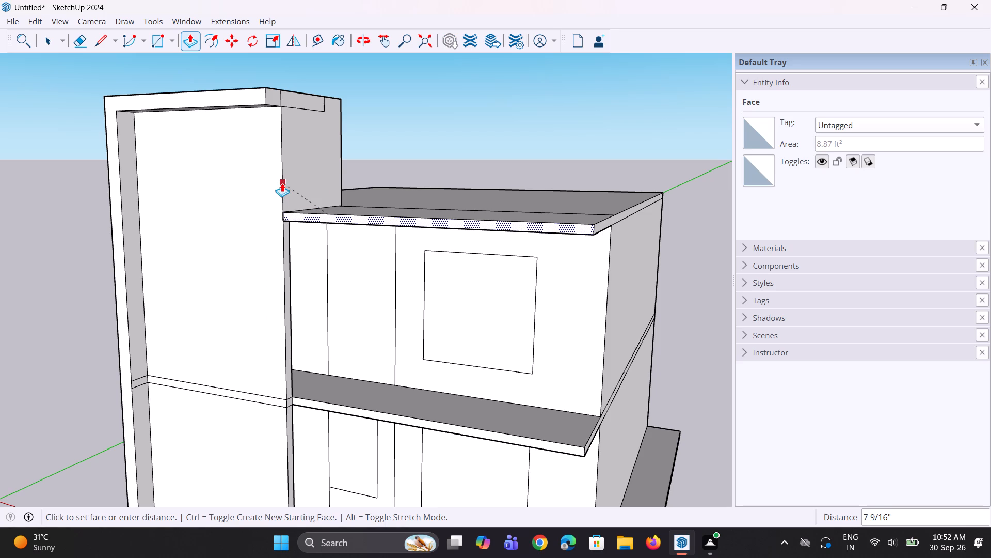
left_click(282, 183)
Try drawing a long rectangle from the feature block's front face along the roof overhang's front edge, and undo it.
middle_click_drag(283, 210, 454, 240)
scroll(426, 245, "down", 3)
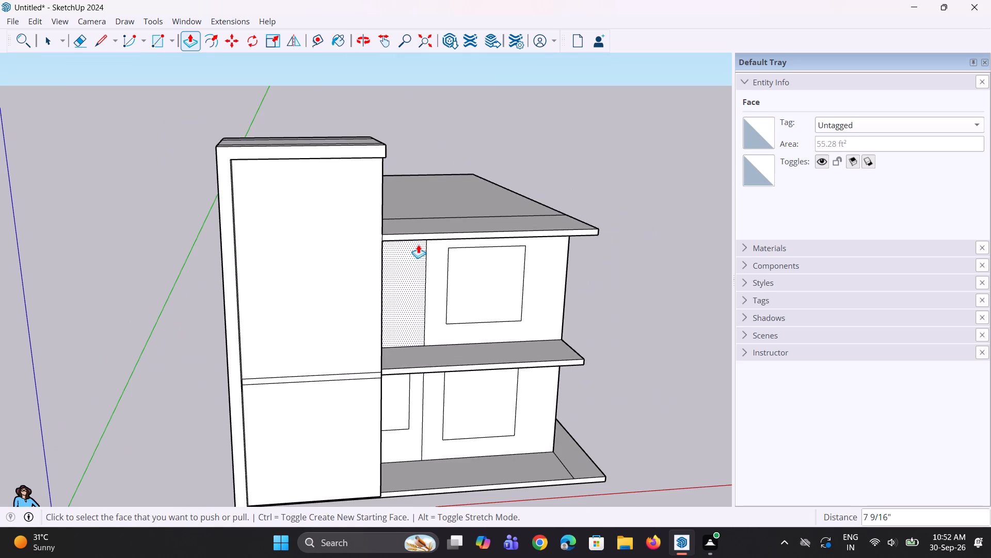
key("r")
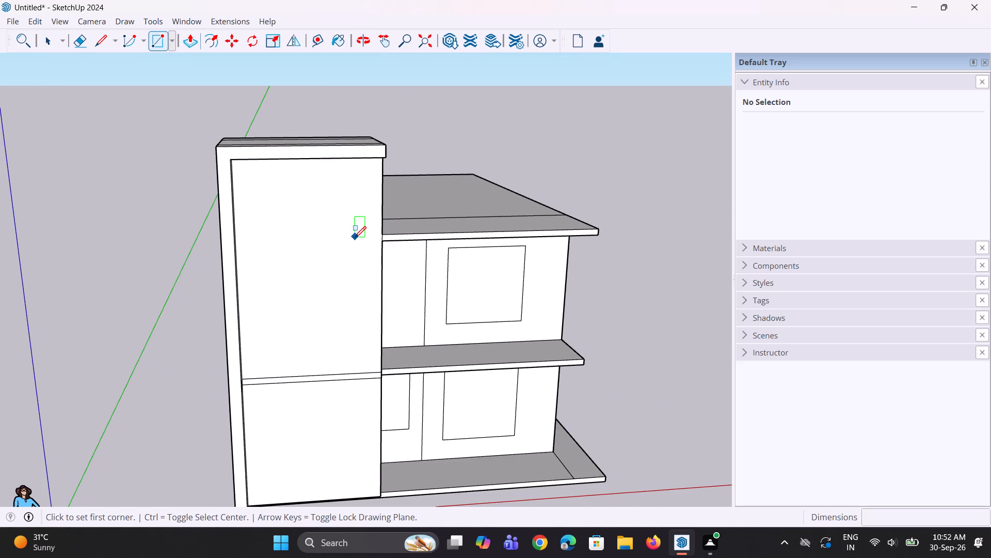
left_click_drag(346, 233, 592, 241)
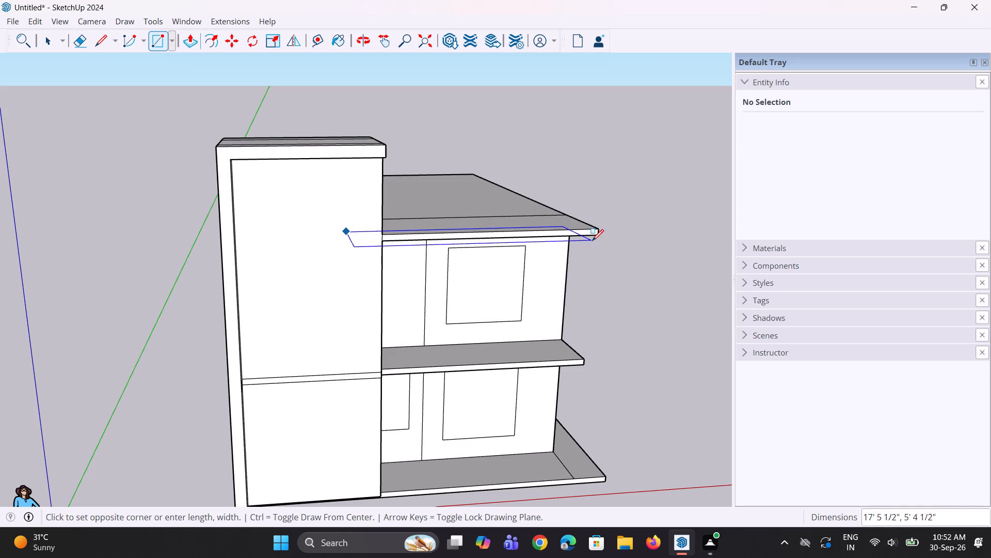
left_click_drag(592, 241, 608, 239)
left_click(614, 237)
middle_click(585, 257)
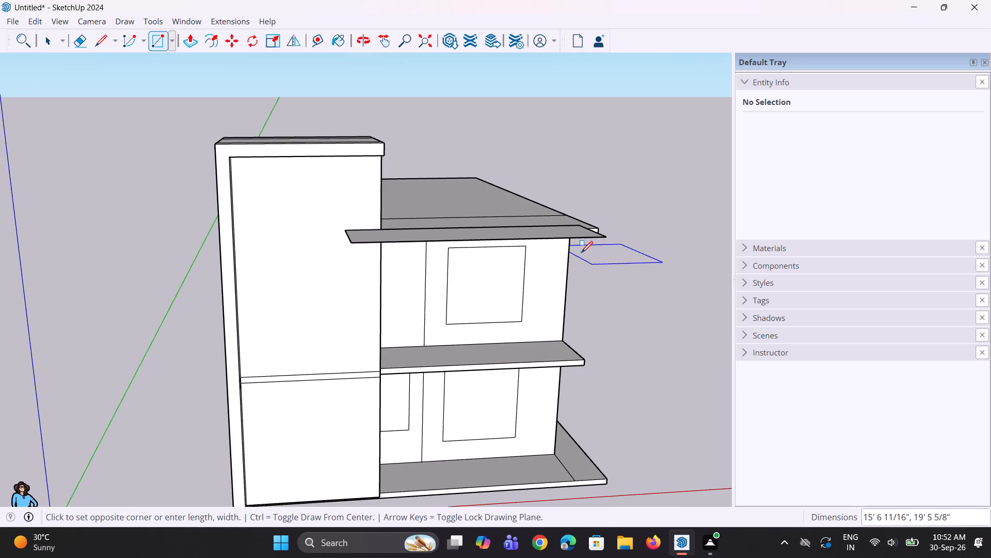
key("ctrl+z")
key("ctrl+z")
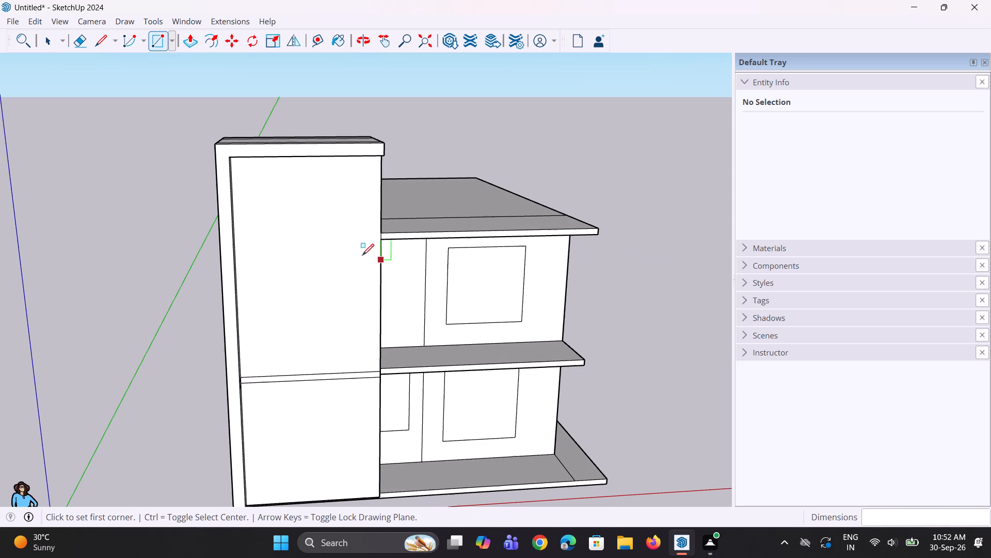
Draw a small rectangle about 1' 7" high on the feature block's front face, beside the roof overhang's end.
left_click_drag(357, 223, 357, 228)
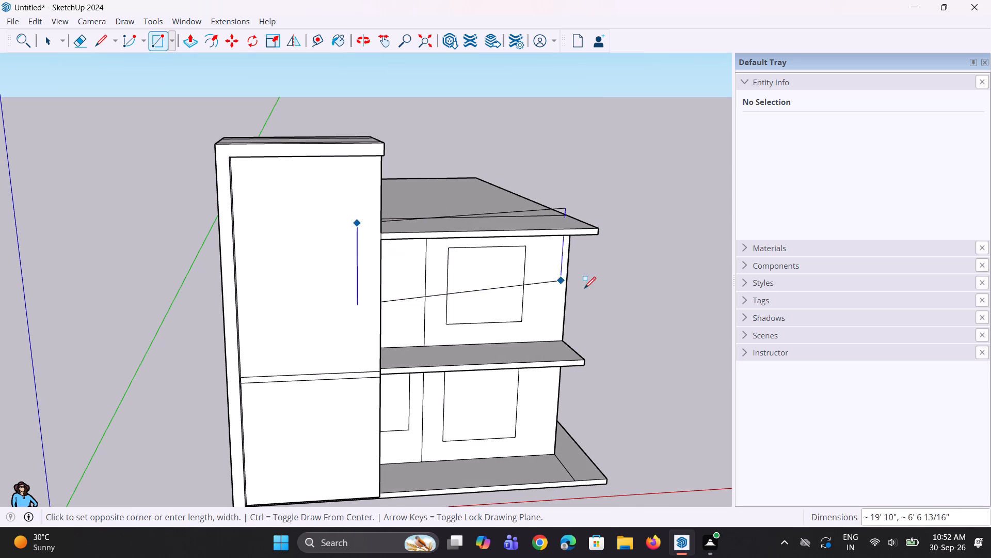
left_click(354, 243)
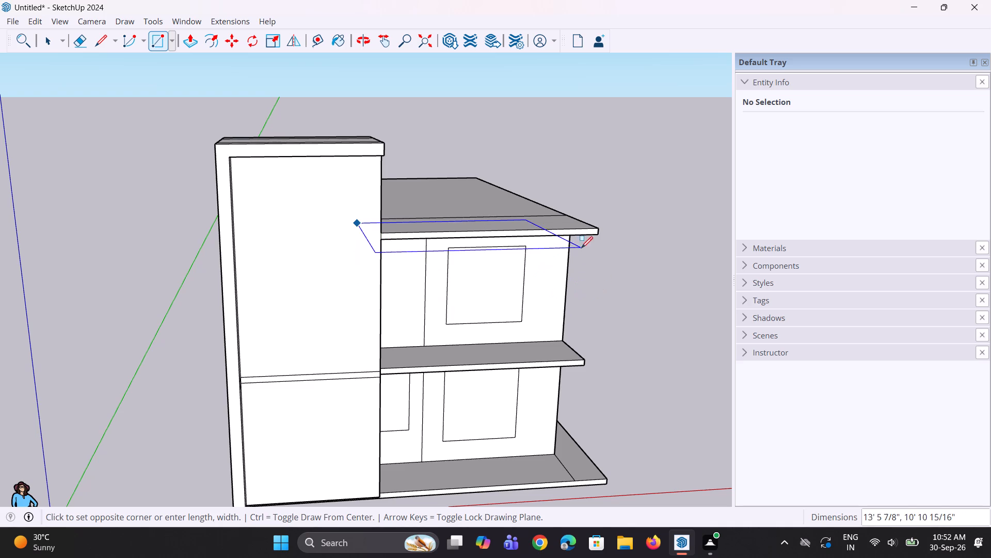
middle_click_drag(636, 262, 349, 305)
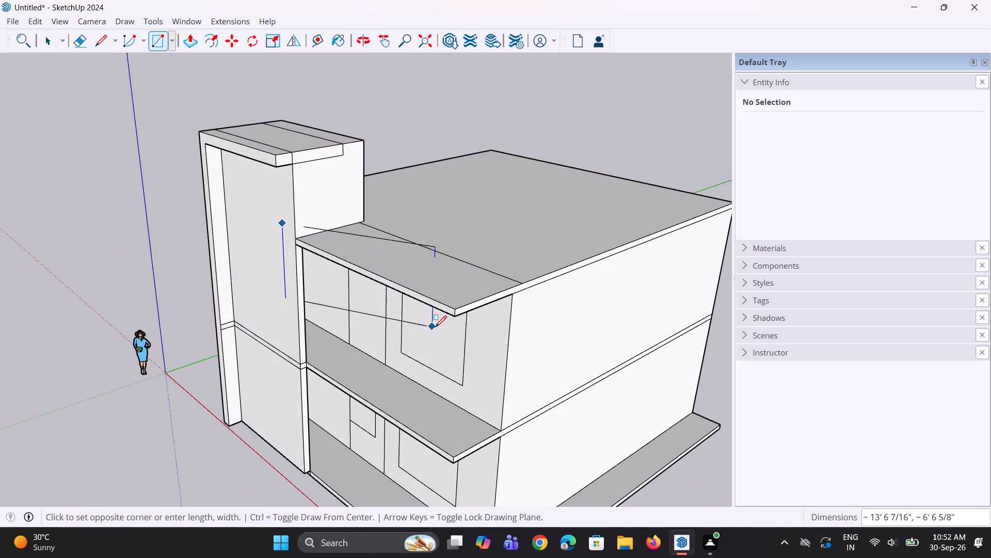
left_click(292, 246)
Move the small rectangle's vertical edge nearest the overhang about 17' 9" along it, stretching the rectangle to the overhang's far end.
middle_click_drag(219, 267, 499, 243)
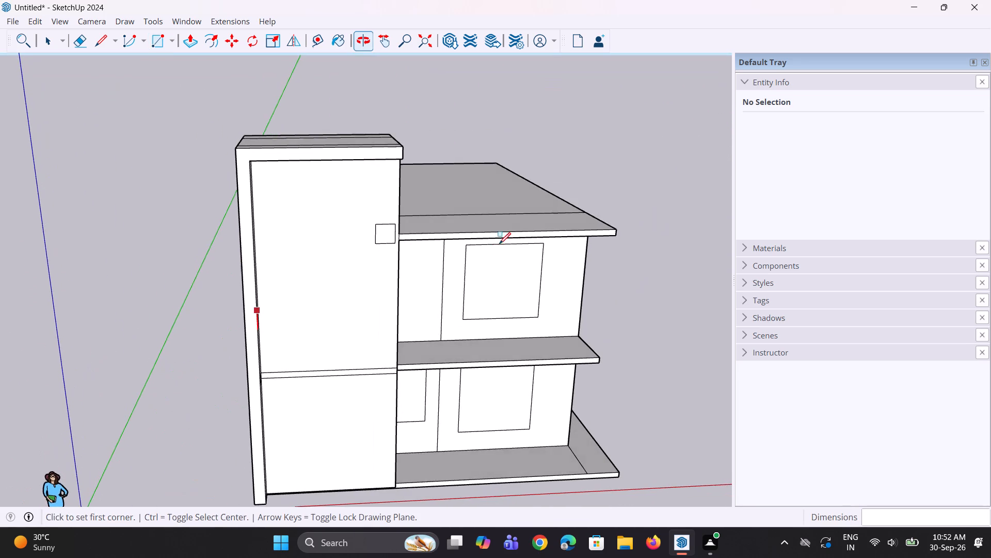
scroll(399, 245, "up", 2)
key("space")
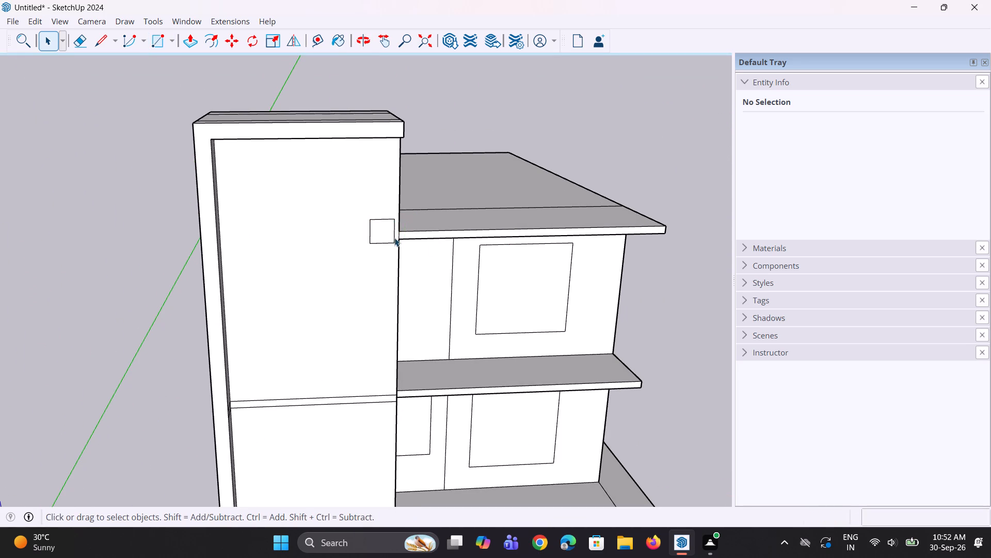
left_click(393, 232)
key("m")
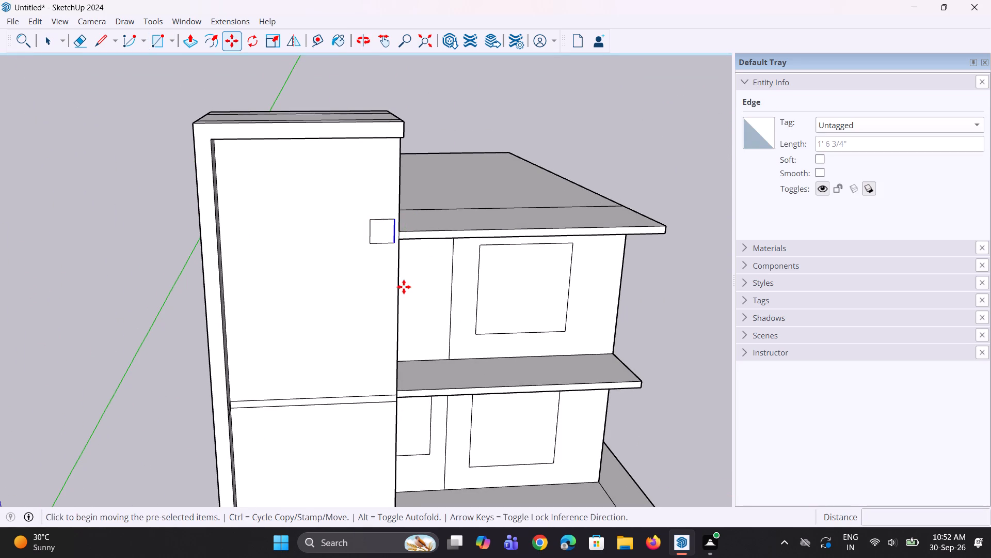
left_click(395, 241)
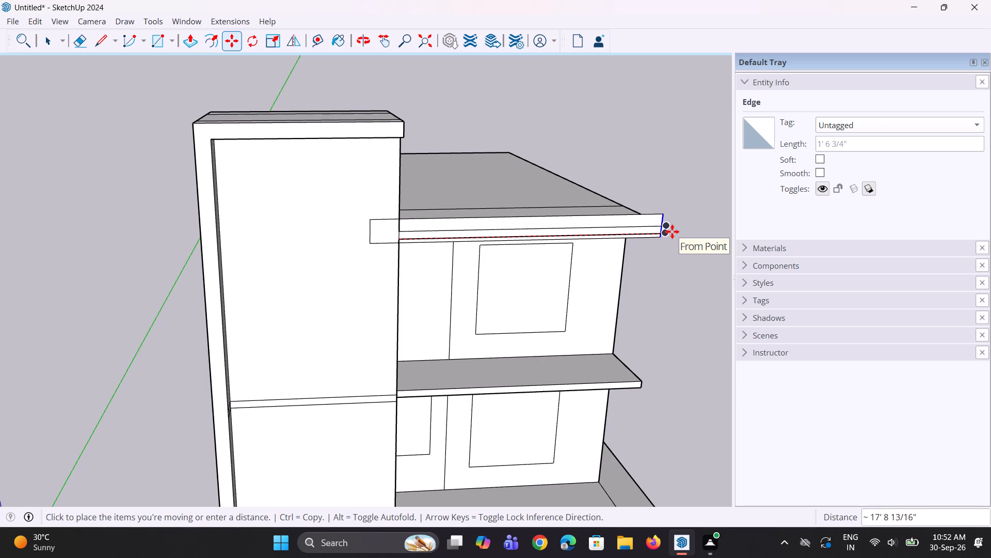
left_click(673, 231)
middle_click_drag(688, 247, 543, 222)
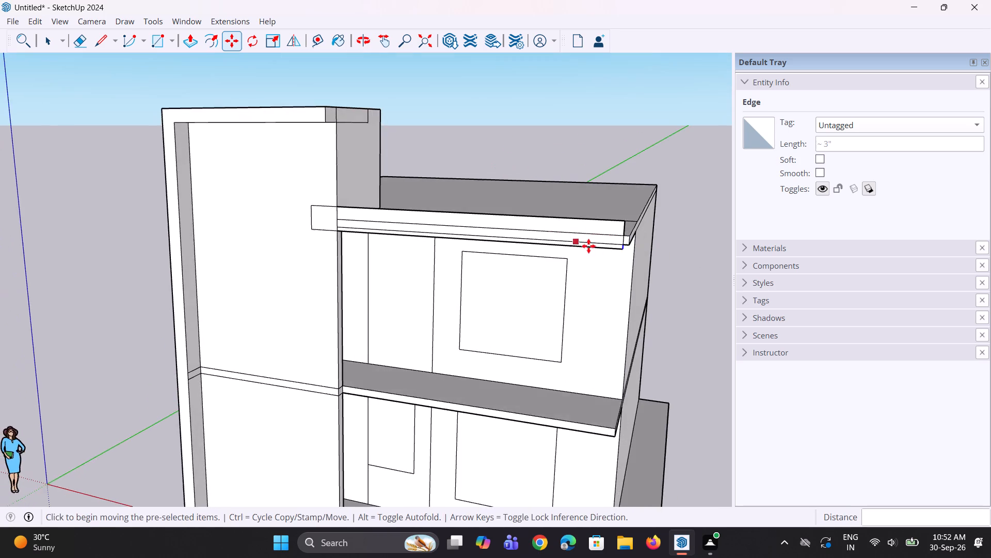
Undo the last stretch of the small rectangle along the roof overhang.
scroll(590, 246, "down", 3)
key("space")
key("space")
scroll(641, 242, "up", 6)
middle_click_drag(619, 245, 612, 246)
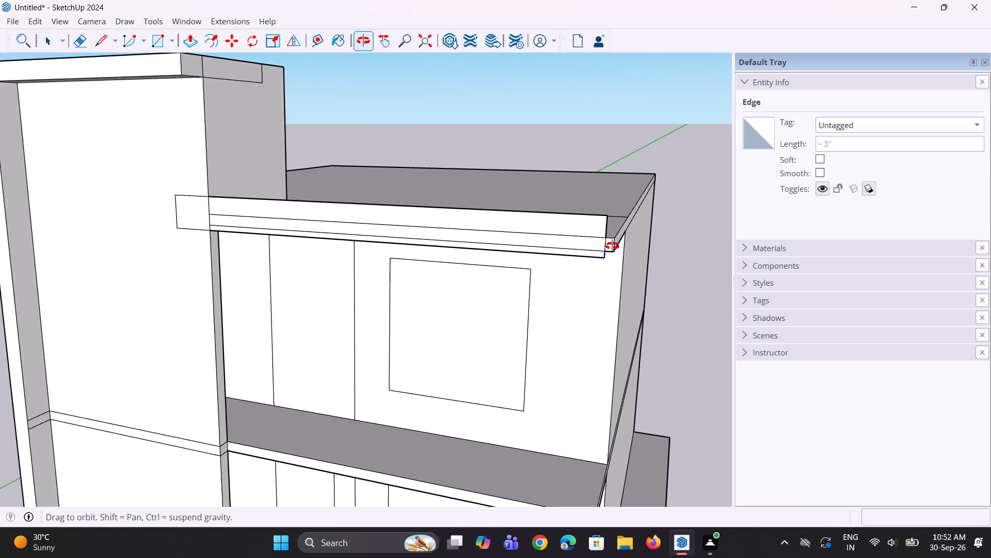
middle_click_drag(612, 246, 418, 268)
middle_click_drag(408, 317, 784, 306)
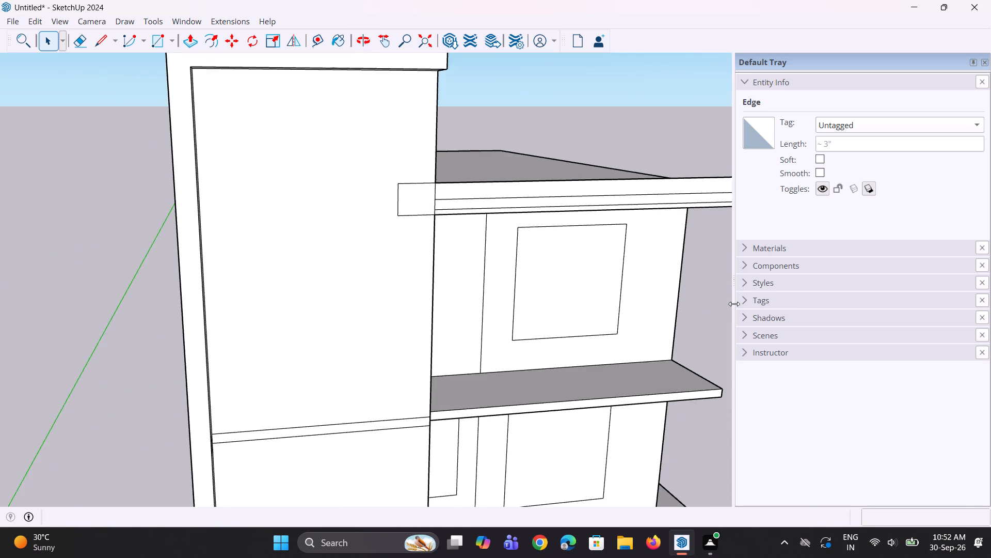
middle_click_drag(711, 304, 587, 289)
scroll(391, 273, "down", 5)
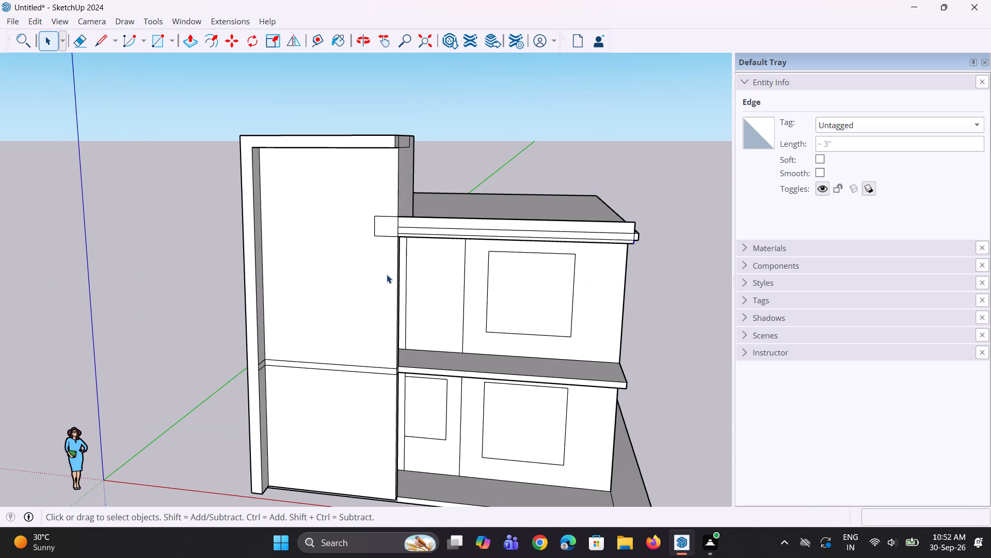
middle_click_drag(387, 274, 358, 463)
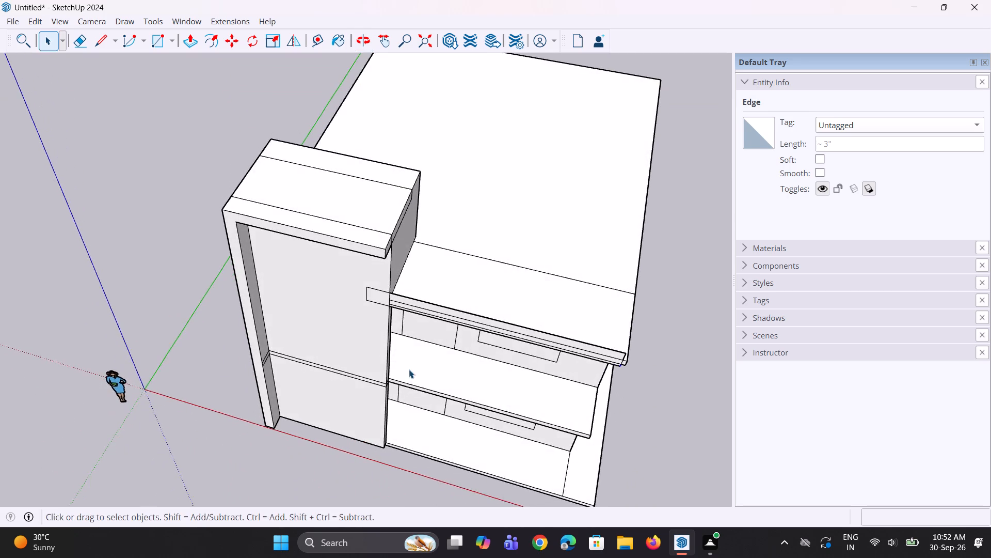
scroll(405, 360, "down", 4)
middle_click_drag(493, 362, 332, 319)
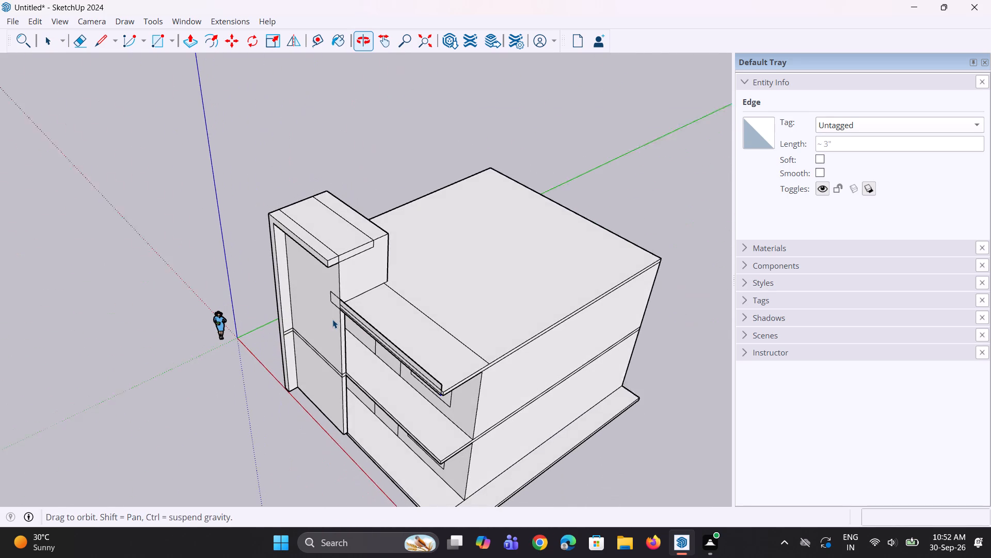
middle_click_drag(332, 319, 332, 318)
key("ctrl+z")
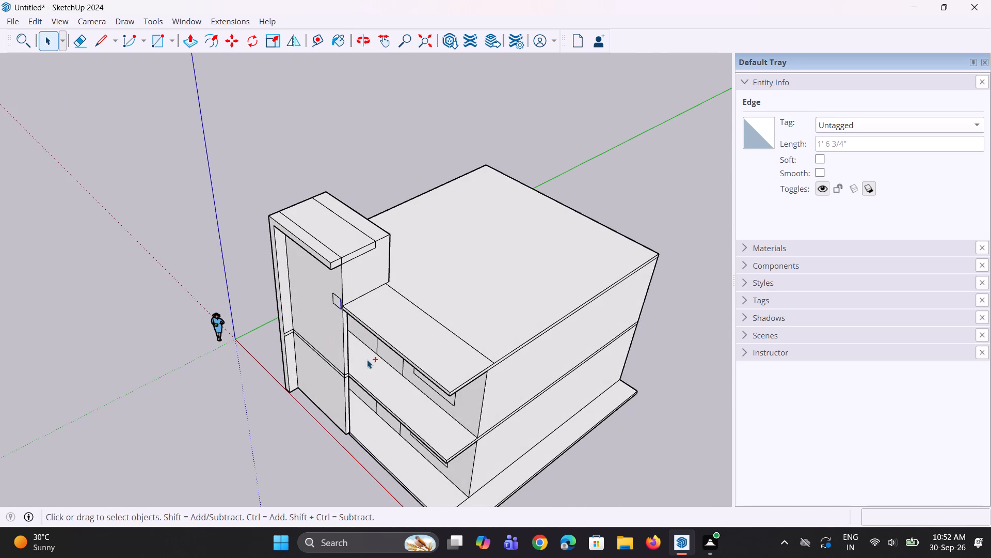
Push the roof overhang's front edge face back by 8" so it sits behind the feature block's front face.
middle_click(390, 363)
key("space")
key("p")
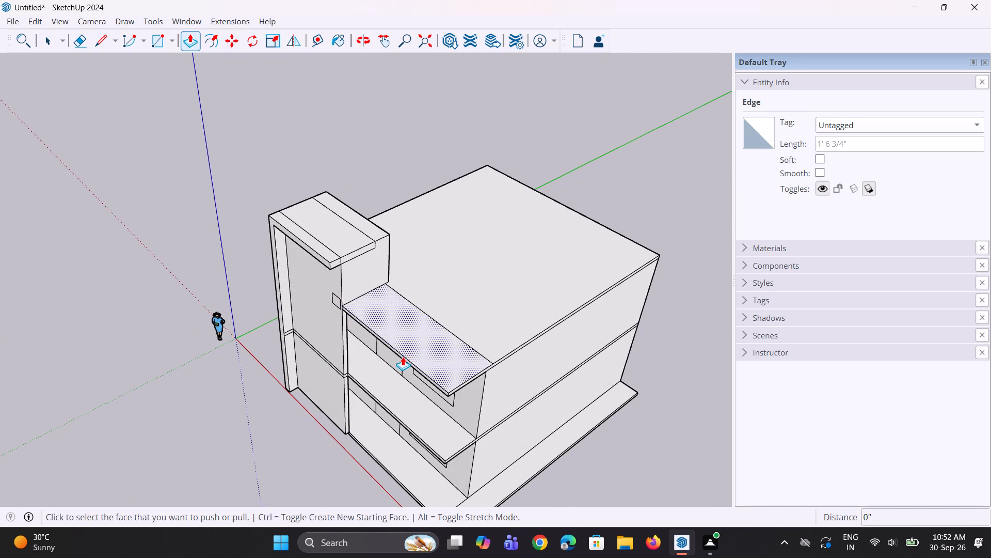
middle_click_drag(405, 357, 405, 357)
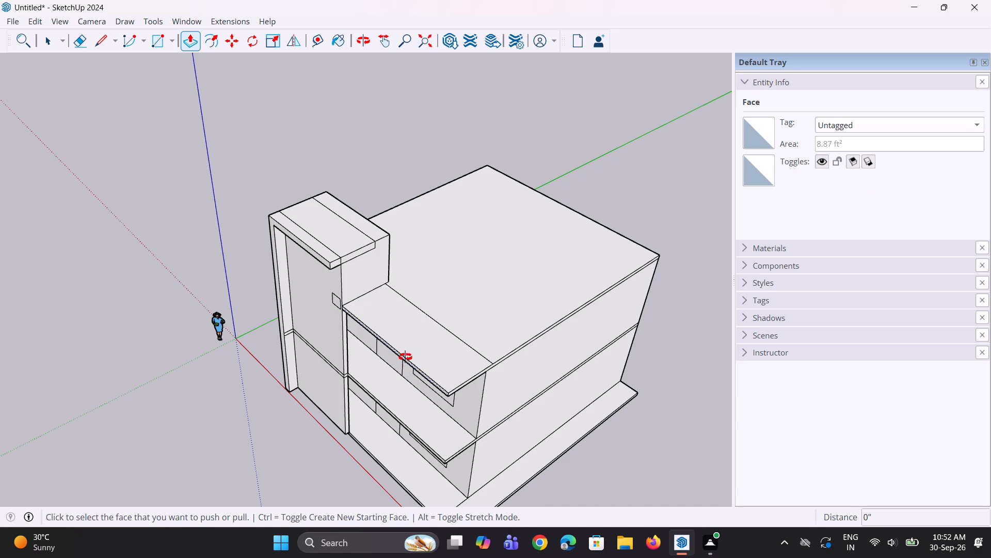
middle_click_drag(405, 357, 411, 343)
scroll(395, 354, "up", 7)
left_click(407, 338)
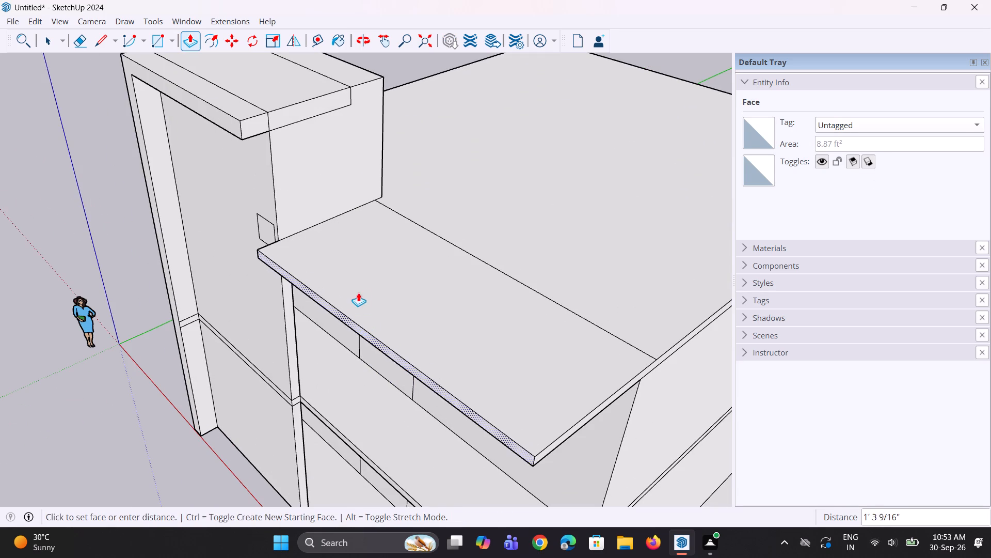
left_click(379, 250)
Move the small rectangle's vertical edge nearest the overhang 17' 11" along the red axis, stretching it into a long fascia band.
middle_click_drag(255, 344, 470, 329)
key("space")
key("space")
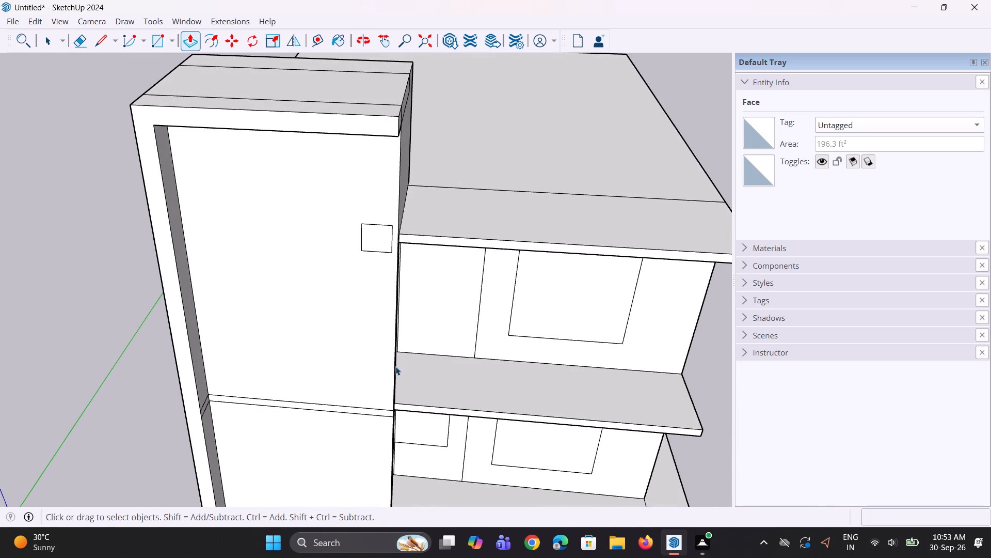
left_click(391, 243)
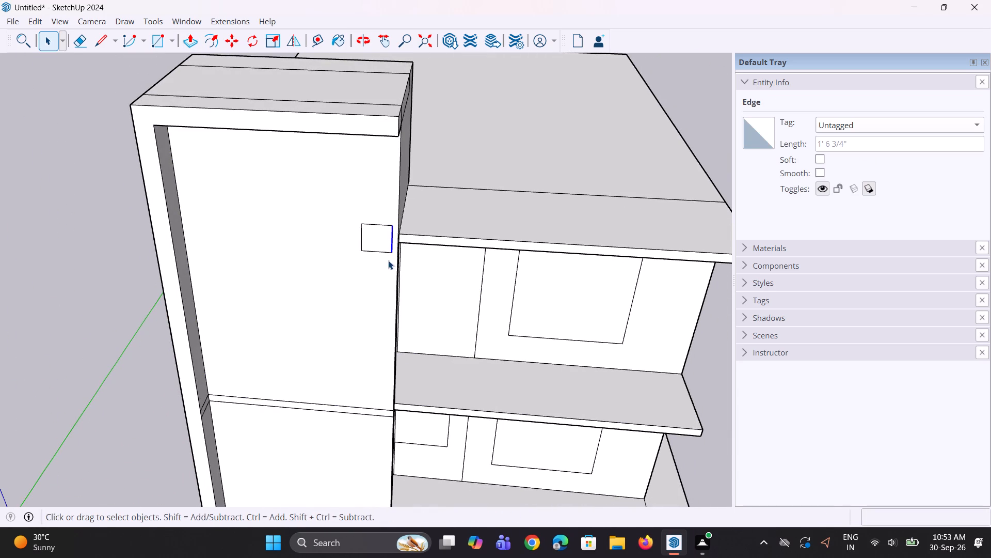
key("m")
left_click(394, 255)
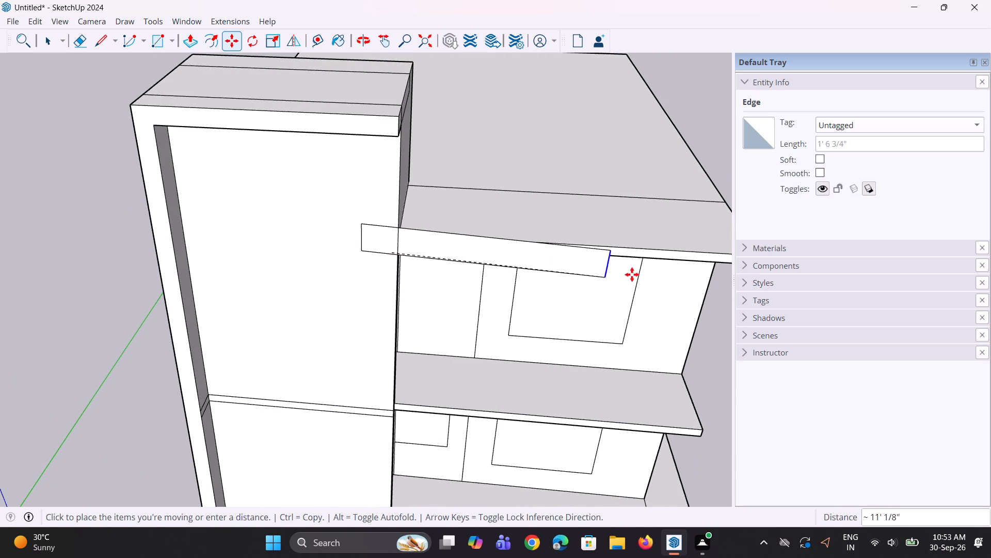
scroll(638, 273, "down", 5)
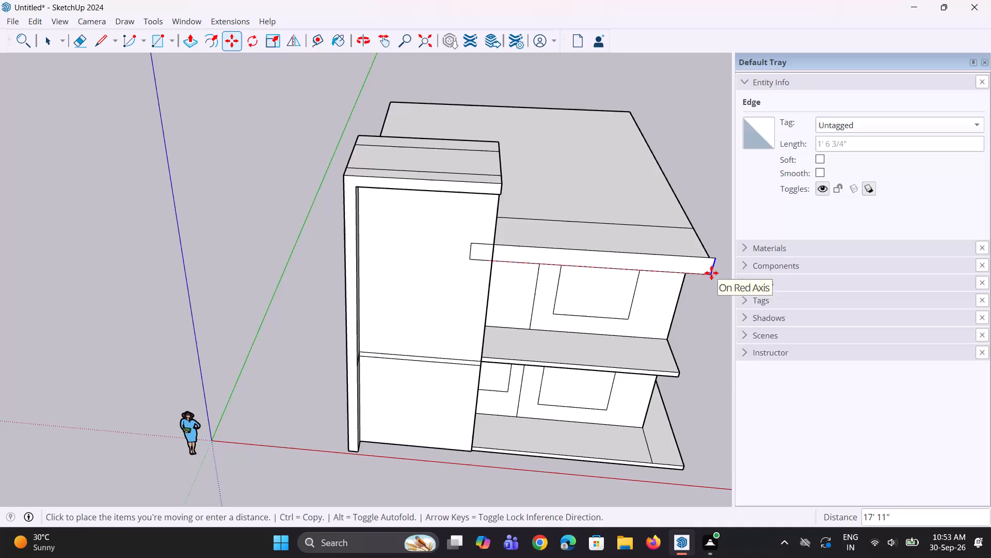
left_click(711, 273)
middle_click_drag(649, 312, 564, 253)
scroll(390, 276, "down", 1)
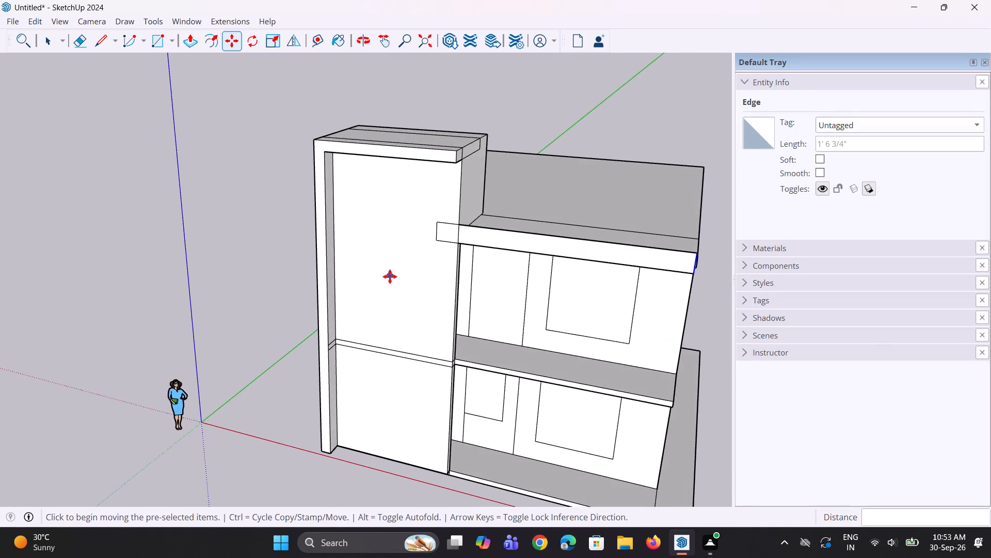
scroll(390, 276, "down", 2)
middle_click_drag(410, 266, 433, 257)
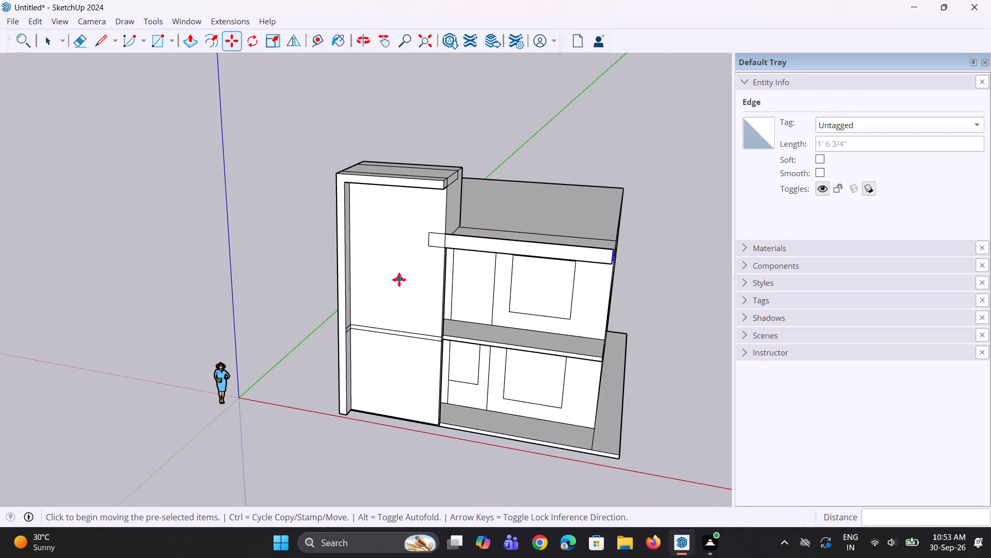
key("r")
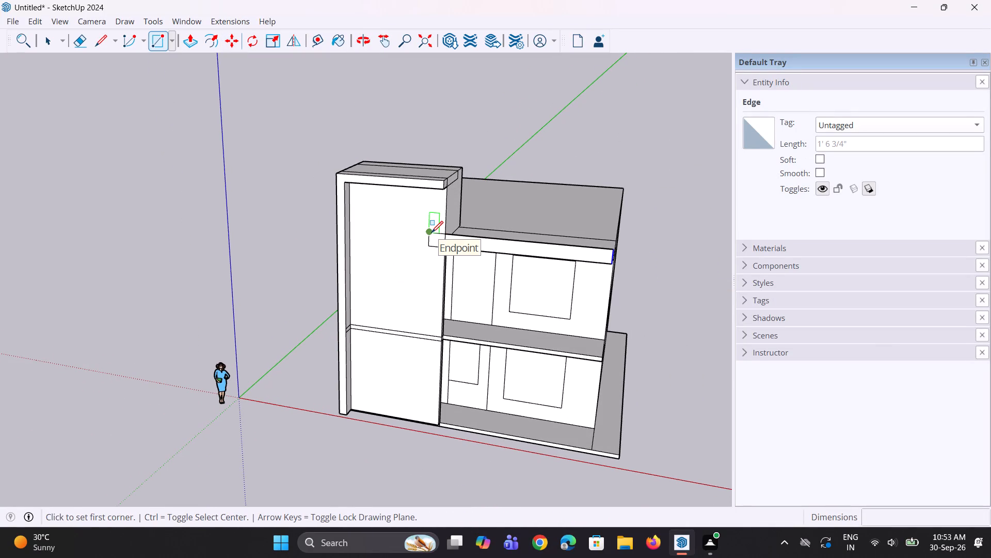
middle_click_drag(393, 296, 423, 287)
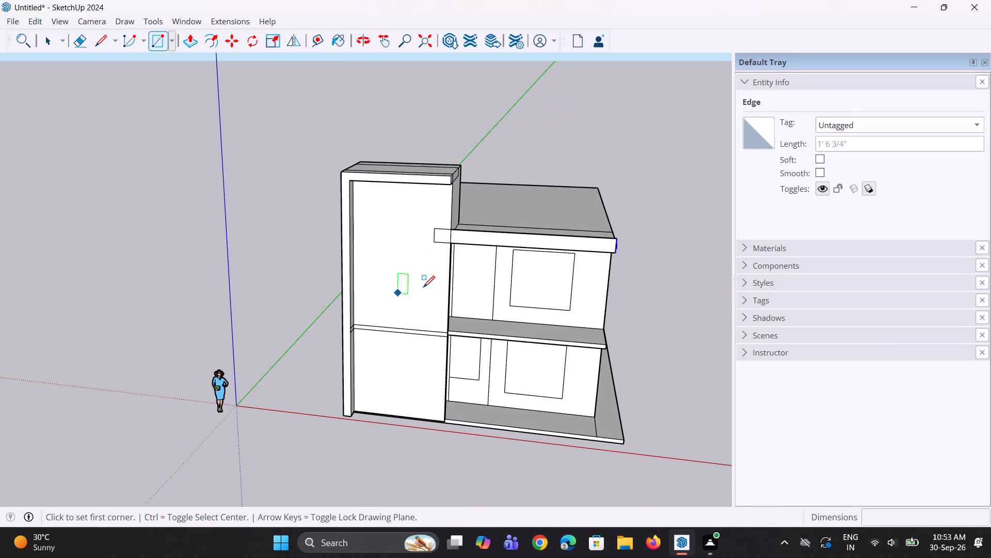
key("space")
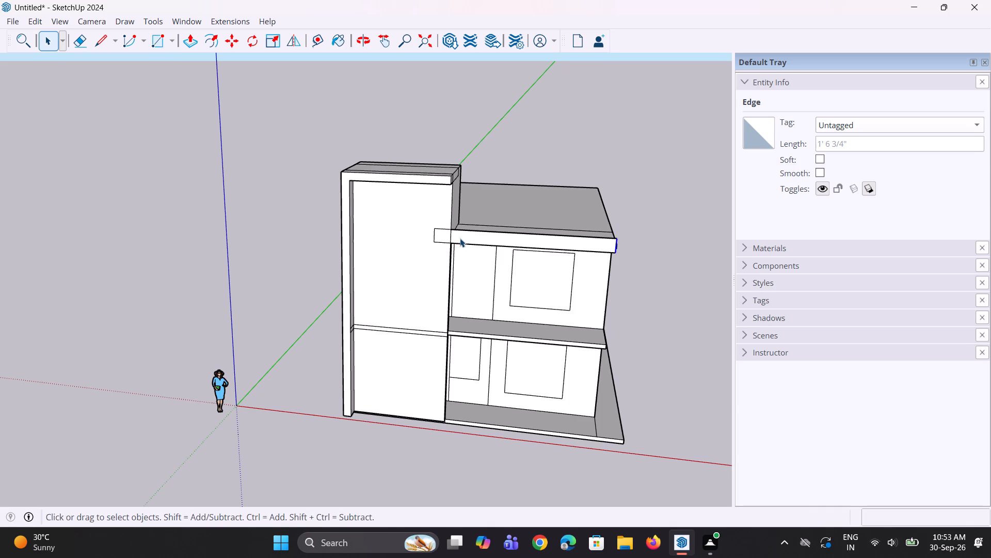
Copy both faces of the roof fascia band straight down about 10' 9" to the middle slab's line on the feature block.
left_click(460, 238)
scroll(445, 240, "up", 2)
left_click(448, 238, "ctrl")
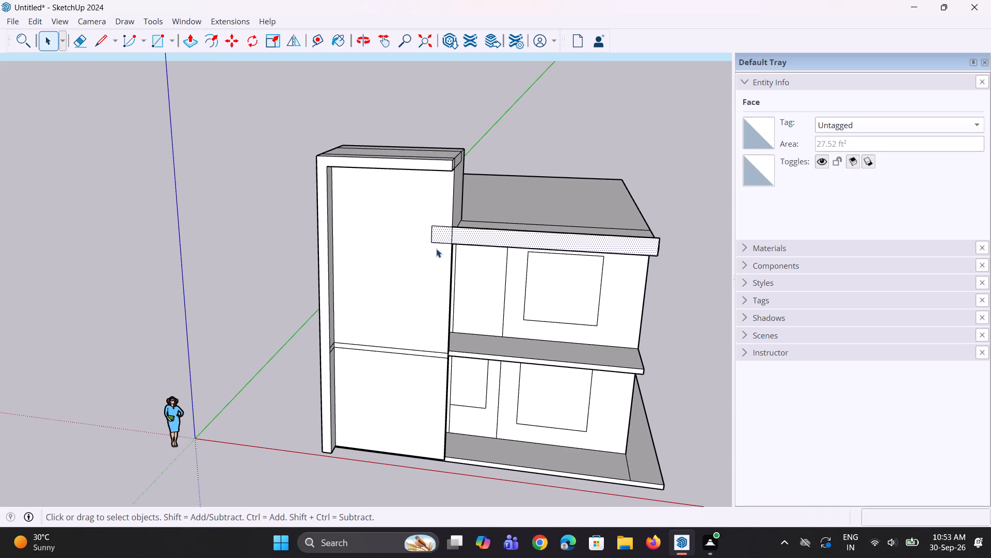
key("m")
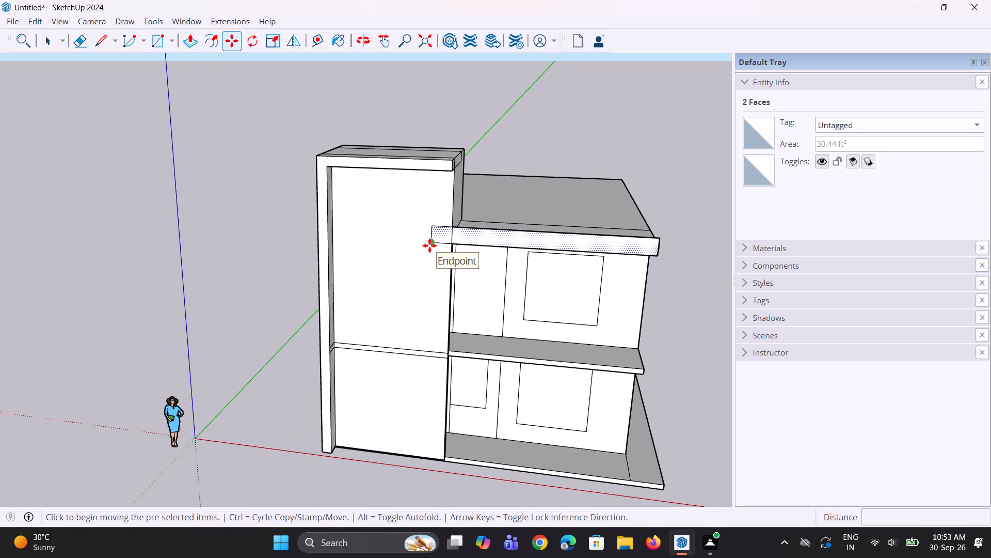
left_click(429, 245)
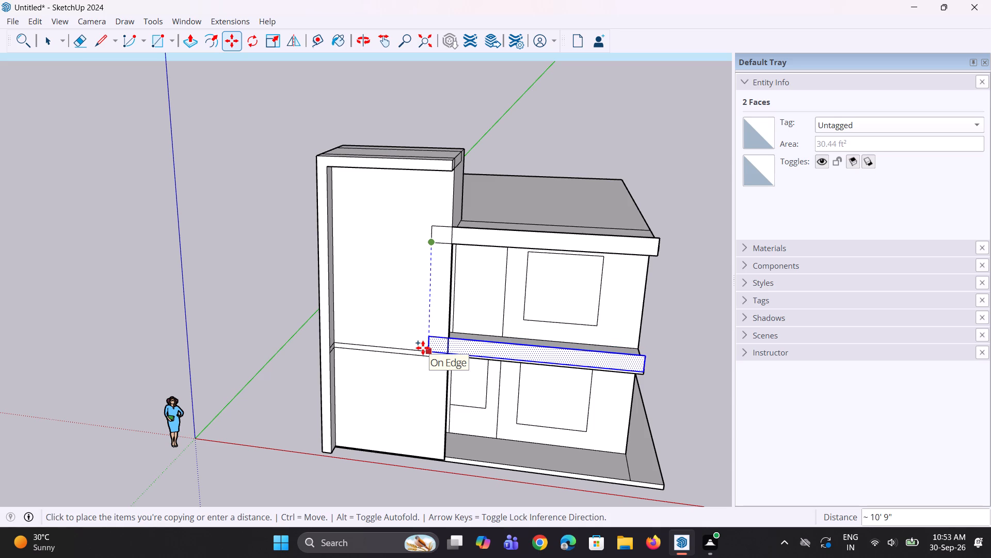
middle_click_drag(424, 326, 428, 283)
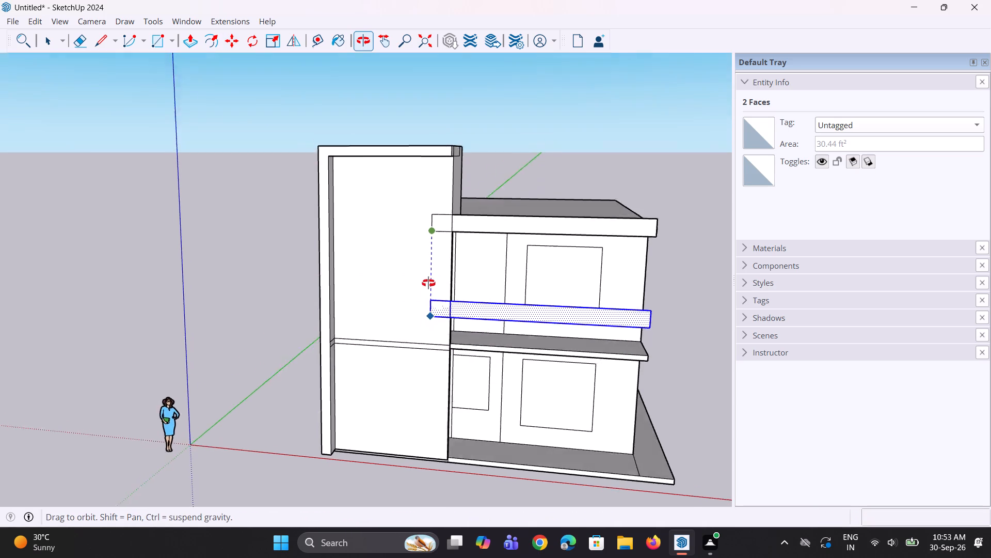
middle_click_drag(428, 283, 445, 241)
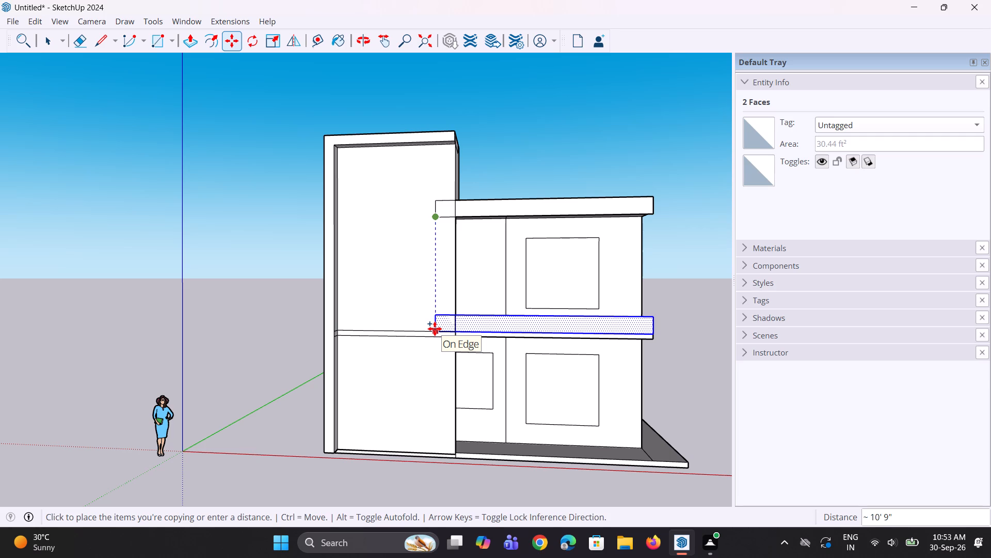
left_click(435, 329)
Draw a vertical rectangle about 12' by 1' 10" on the feature block, joining the ends of the upper and lower bands.
middle_click_drag(484, 350, 470, 345)
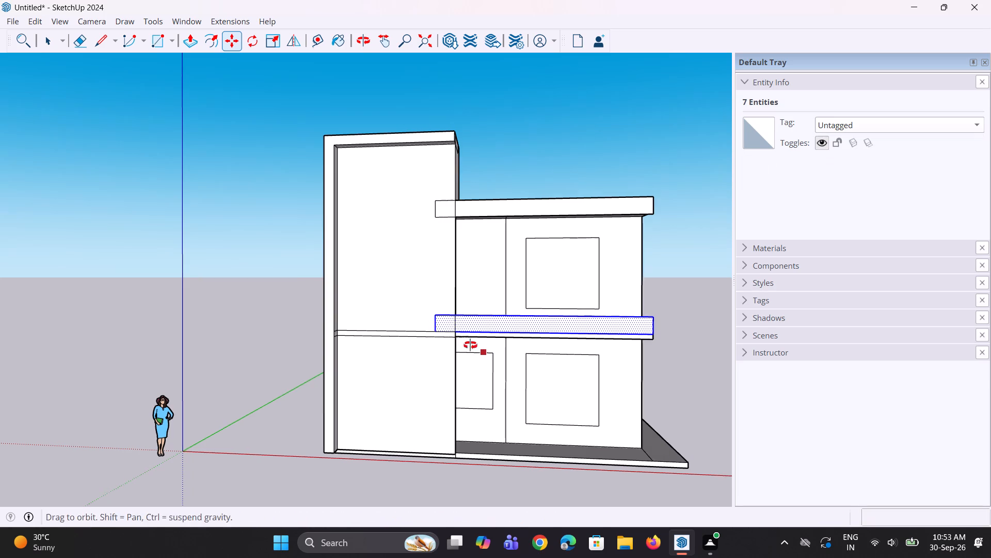
middle_click_drag(470, 345, 465, 342)
scroll(444, 318, "up", 1)
middle_click_drag(447, 331, 482, 351)
scroll(441, 320, "up", 3)
scroll(441, 320, "down", 2)
key("r")
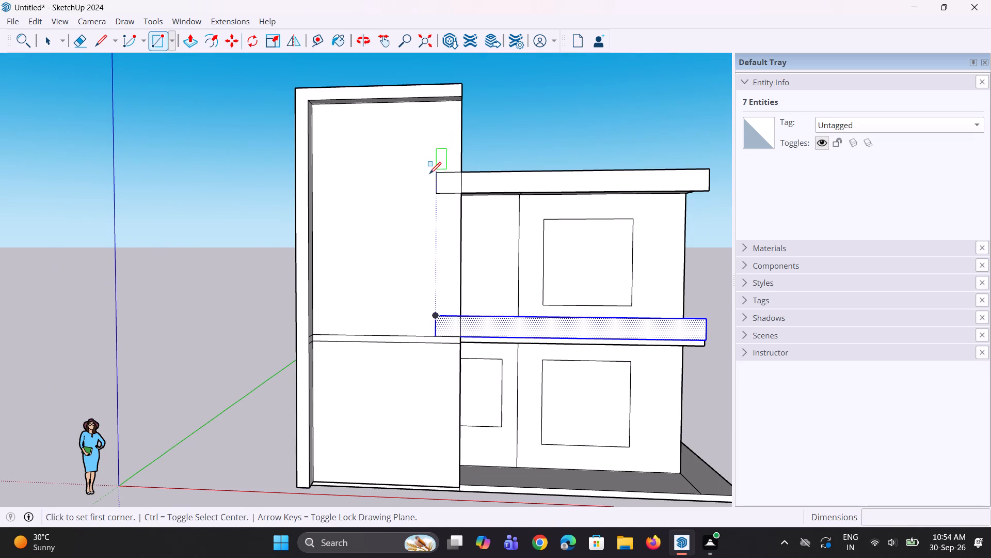
left_click(438, 175)
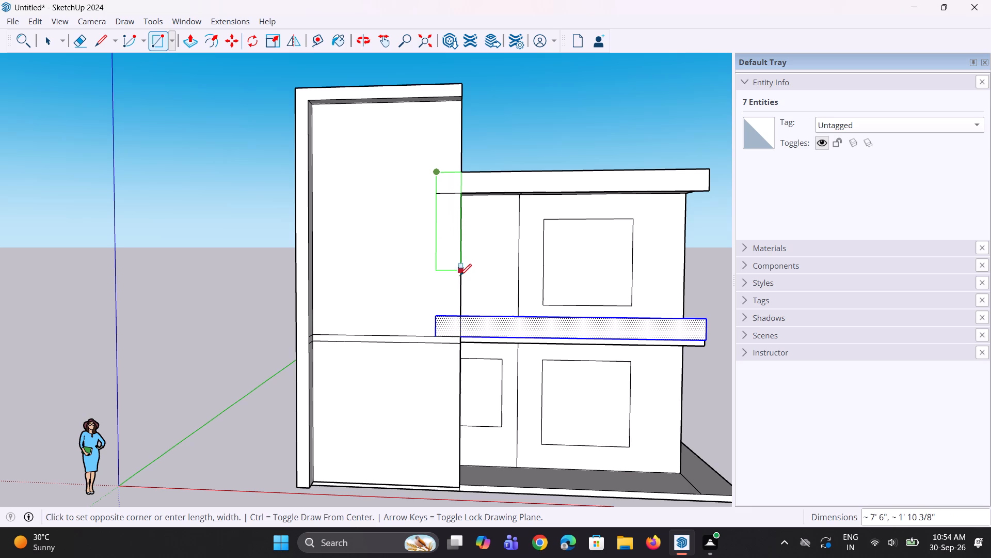
left_click(459, 335)
Erase the two short horizontal lines dividing the vertical strip where it meets the upper and lower bands.
middle_click_drag(464, 319, 458, 317)
key("space")
type("e")
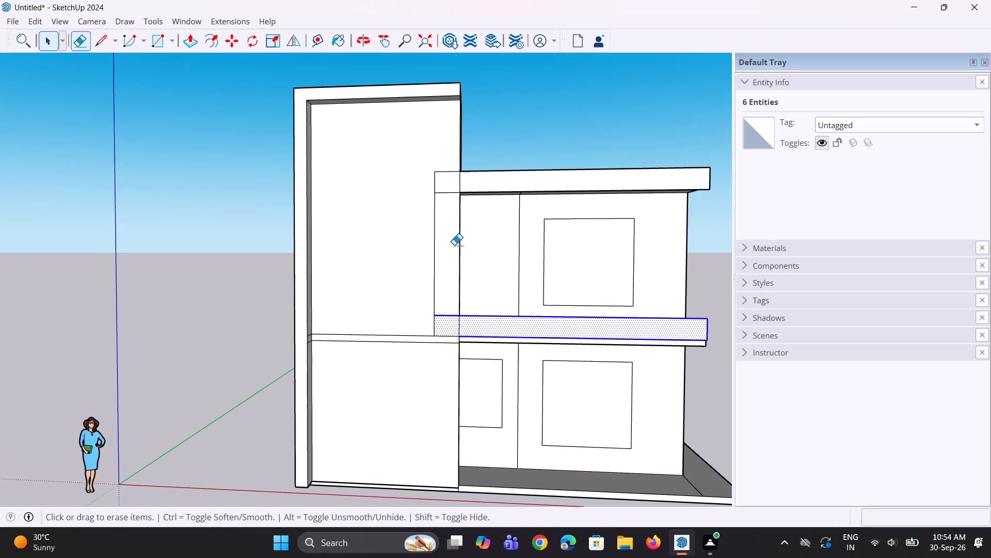
scroll(445, 200, "up", 1)
left_click(446, 191)
left_click(450, 328)
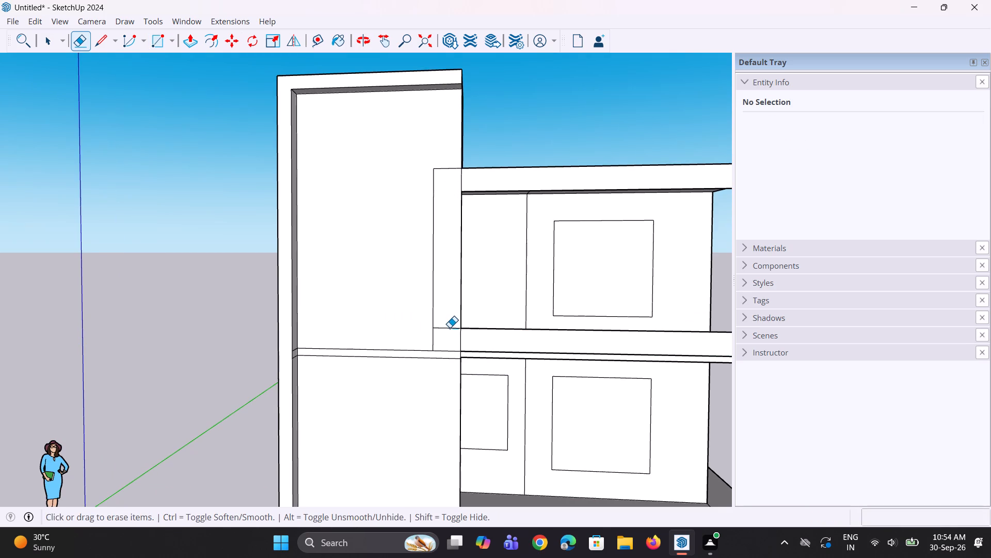
Extrude the vertical strip on the feature block outward by 1' 6" as a new starting face.
scroll(439, 349, "down", 4)
middle_click_drag(536, 343, 310, 350)
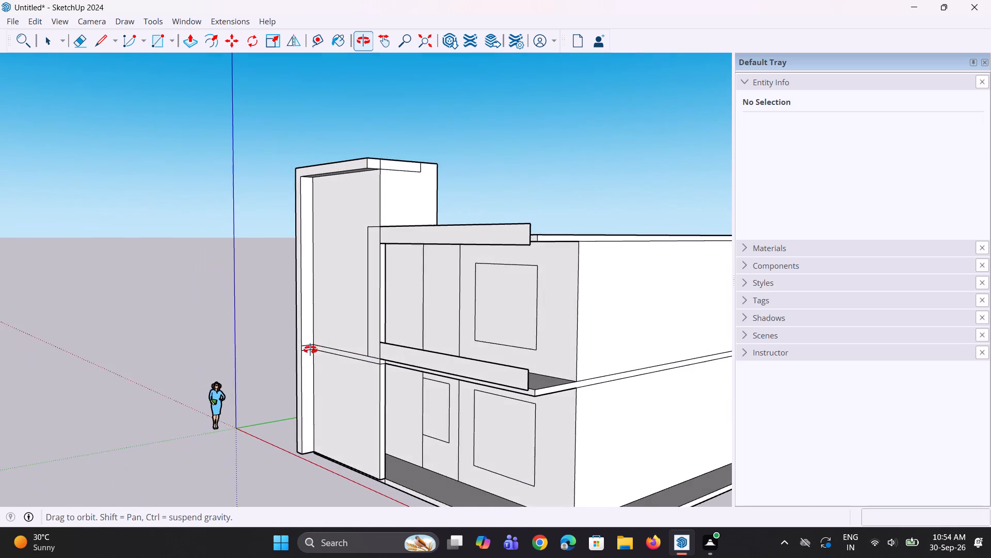
middle_click_drag(310, 350, 405, 350)
key("space")
key("p")
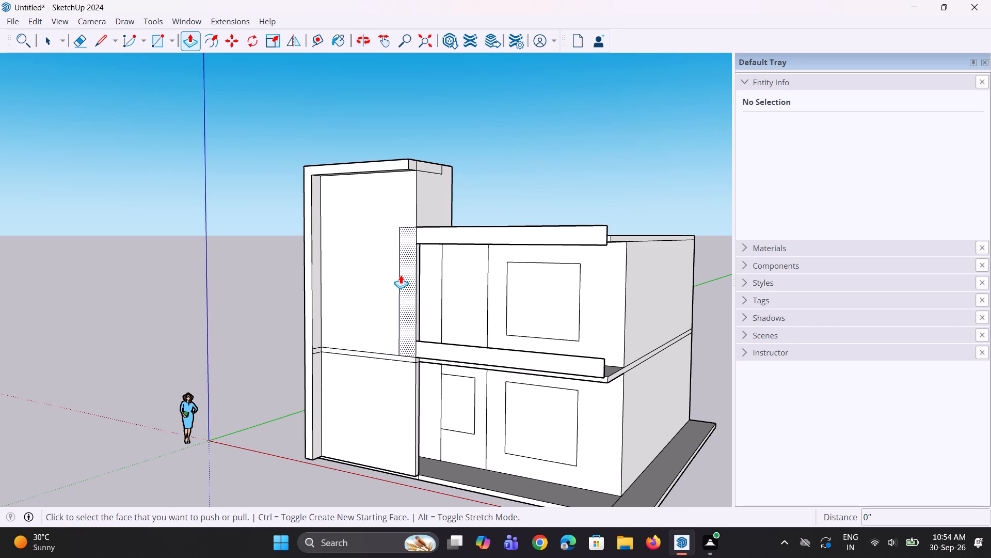
left_click(401, 275)
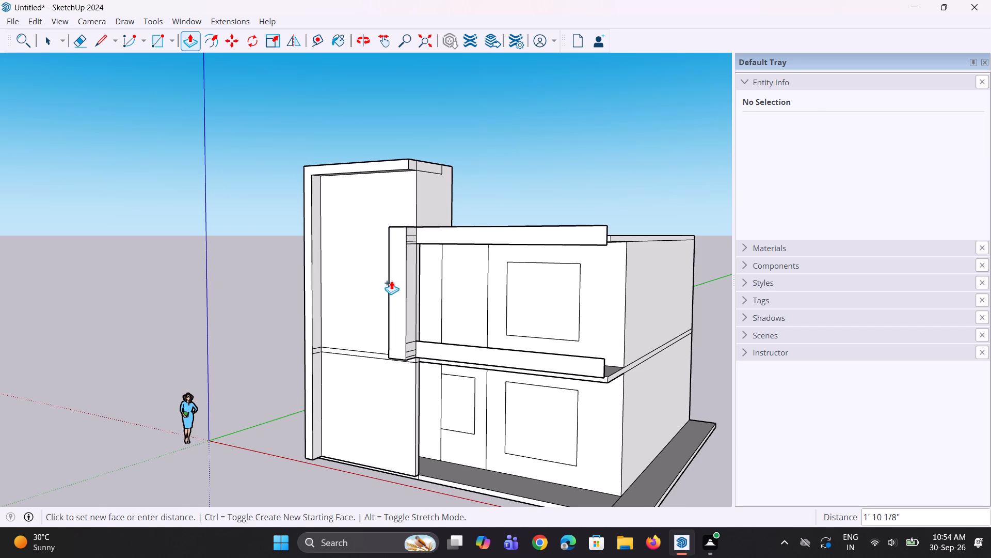
key("1")
key("apostrophe")
key("6")
key("shift+quotedbl")
key("Return")
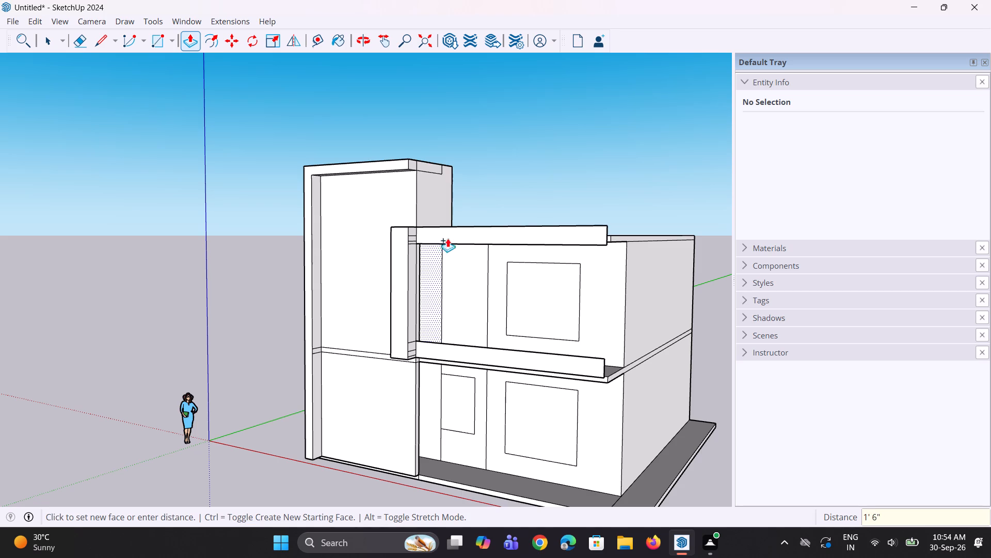
Repeat the 1' 6" extrusion on the upper horizontal fascia band.
double_click(453, 233)
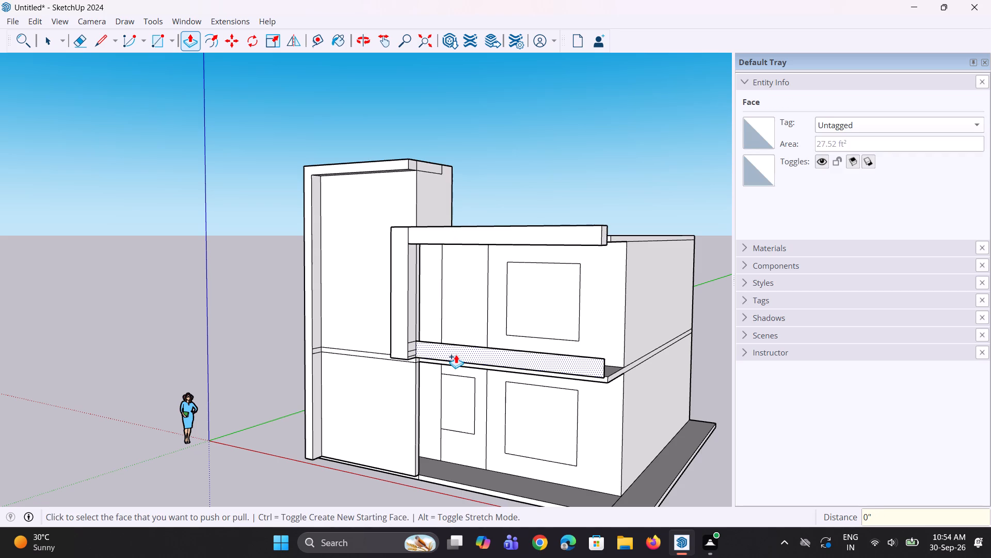
Repeat the 1' 6" extrusion on the lower horizontal band of the frame.
double_click(456, 354)
Erase the vertical seam line on the frame's front face where the vertical strip meets the upper band.
middle_click_drag(399, 348, 582, 287)
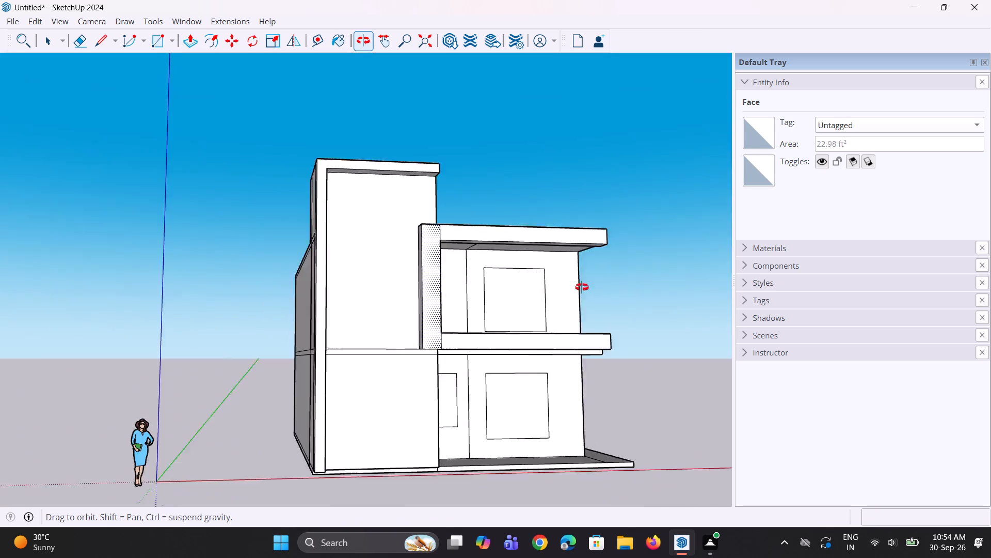
middle_click_drag(582, 287, 539, 275)
scroll(437, 231, "up", 1)
key("space")
key("e")
scroll(434, 205, "up", 1)
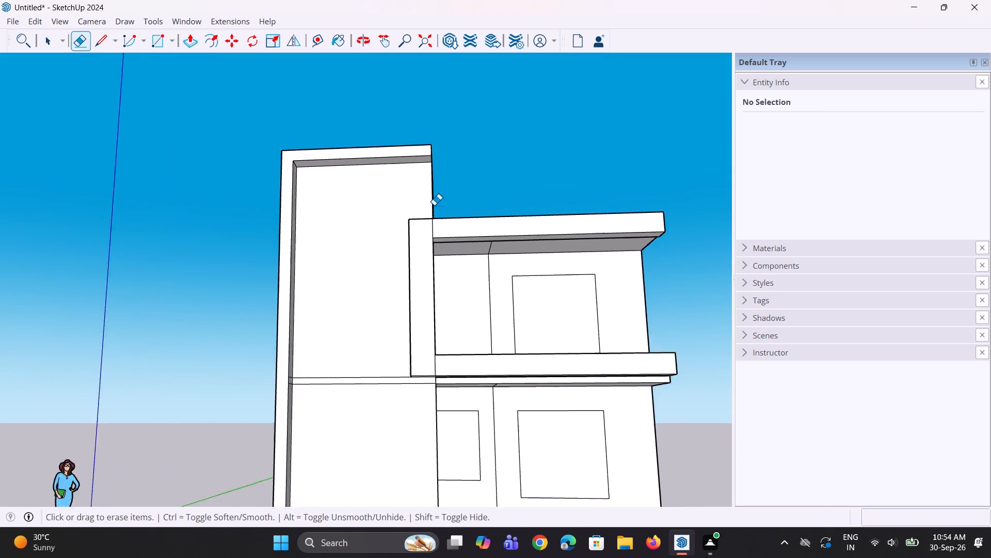
scroll(434, 205, "up", 1)
left_click(433, 228)
middle_click_drag(431, 269, 407, 277)
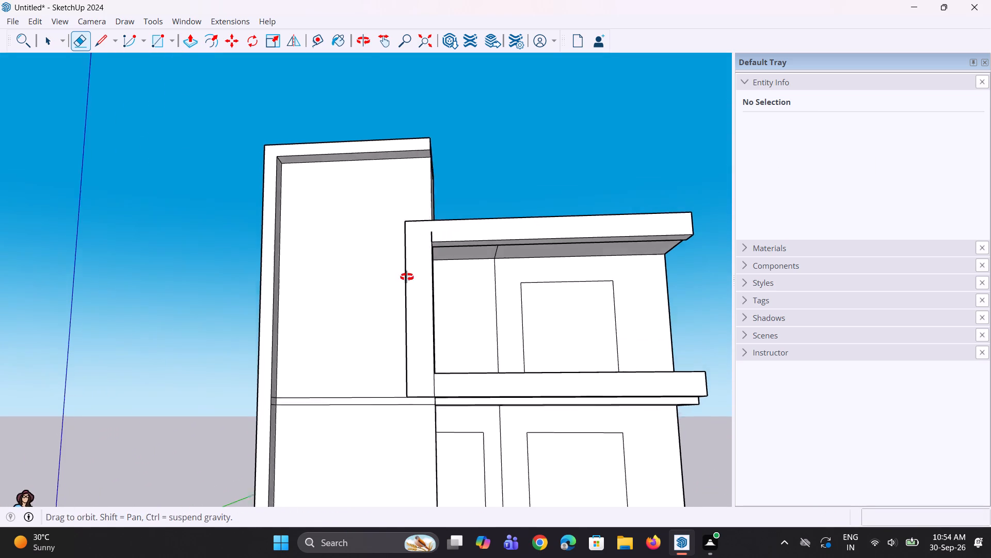
middle_click_drag(407, 277, 388, 278)
scroll(421, 236, "up", 3)
left_click(423, 236)
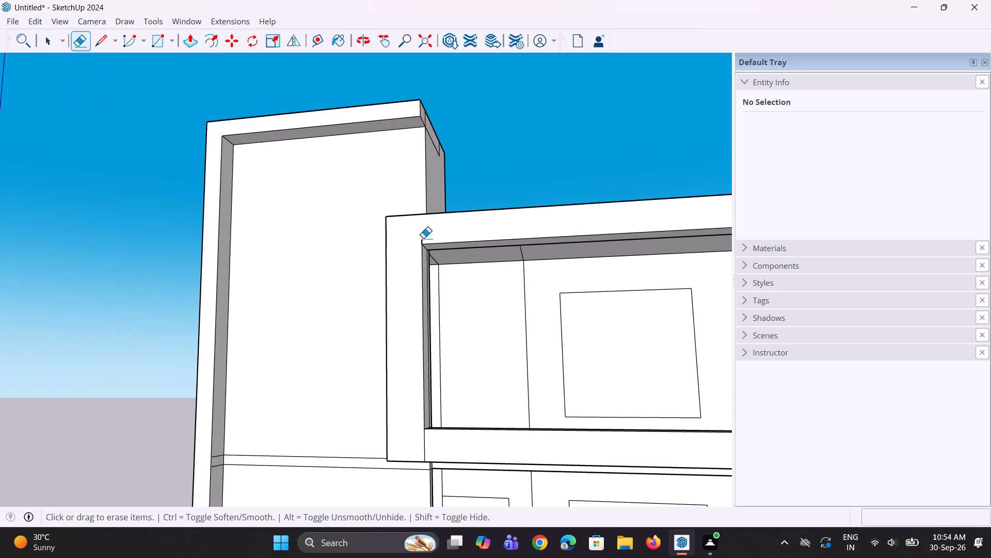
left_click(420, 242)
left_click(421, 242)
Erase the vertical seam line on the frame's front face where the vertical strip meets the lower band.
middle_click_drag(430, 242, 472, 256)
scroll(471, 256, "down", 4)
scroll(455, 380, "up", 3)
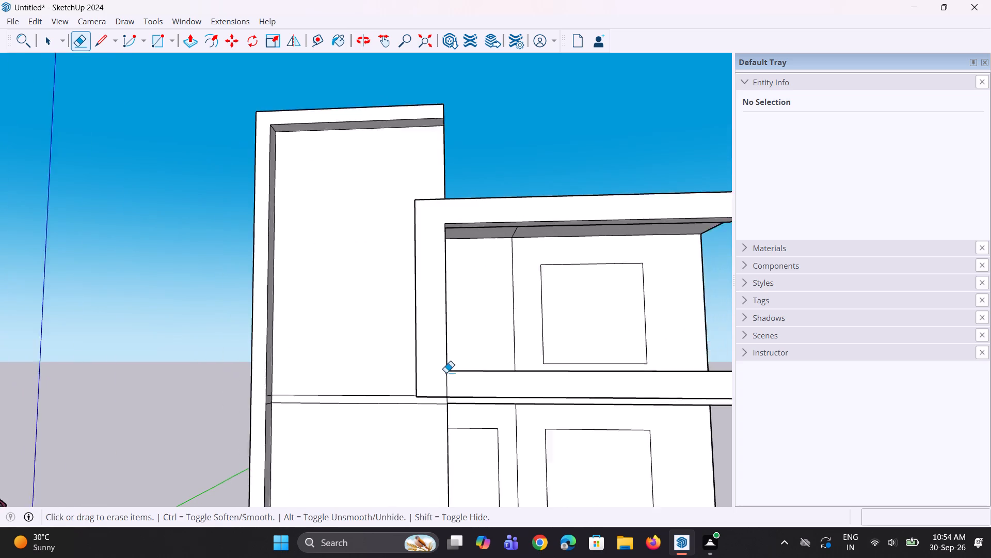
left_click(446, 380)
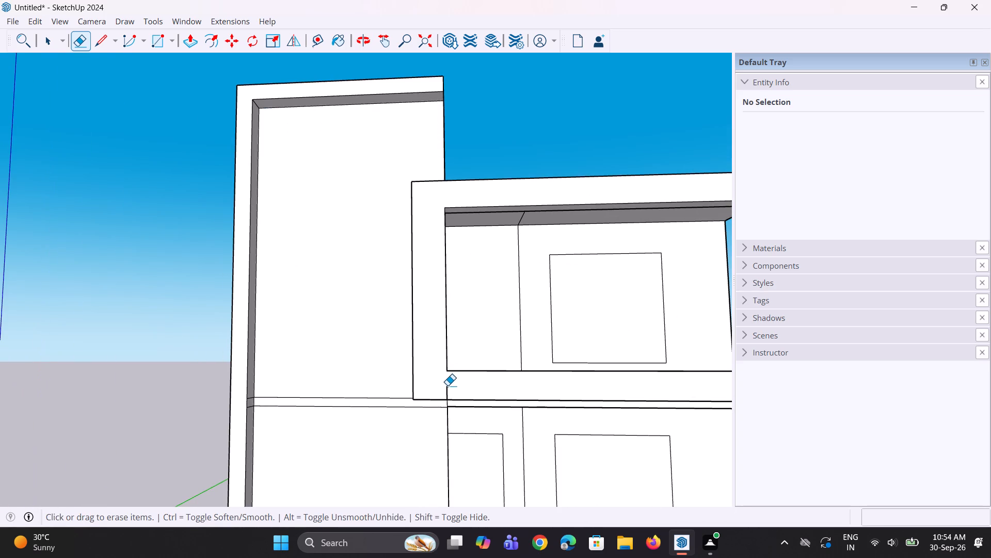
left_click(447, 391)
scroll(453, 398, "up", 5)
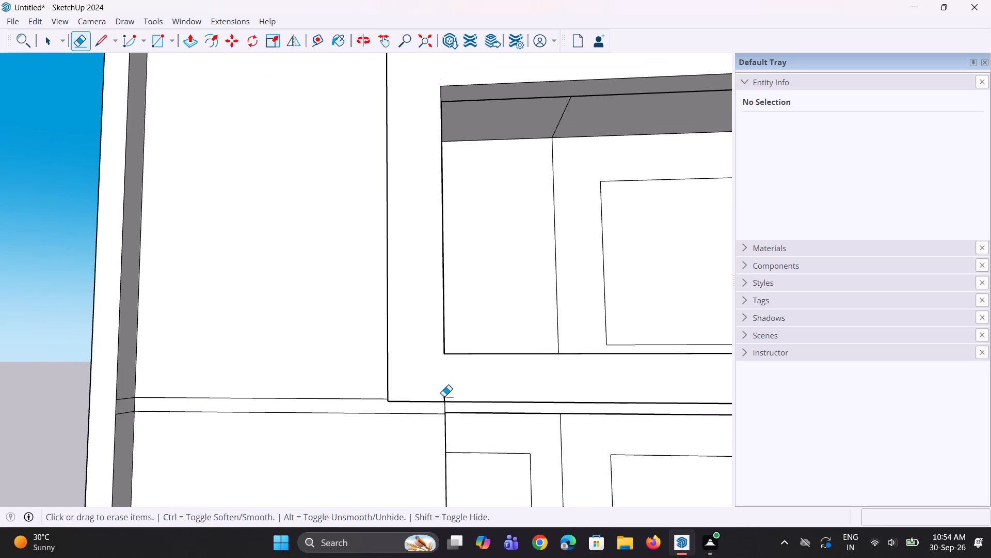
left_click(444, 396)
Erase the upper of the two horizontal floor-level lines across the recessed front face of the feature block.
scroll(441, 391, "down", 5)
middle_click_drag(518, 370, 154, 376)
middle_click_drag(295, 321, 261, 374)
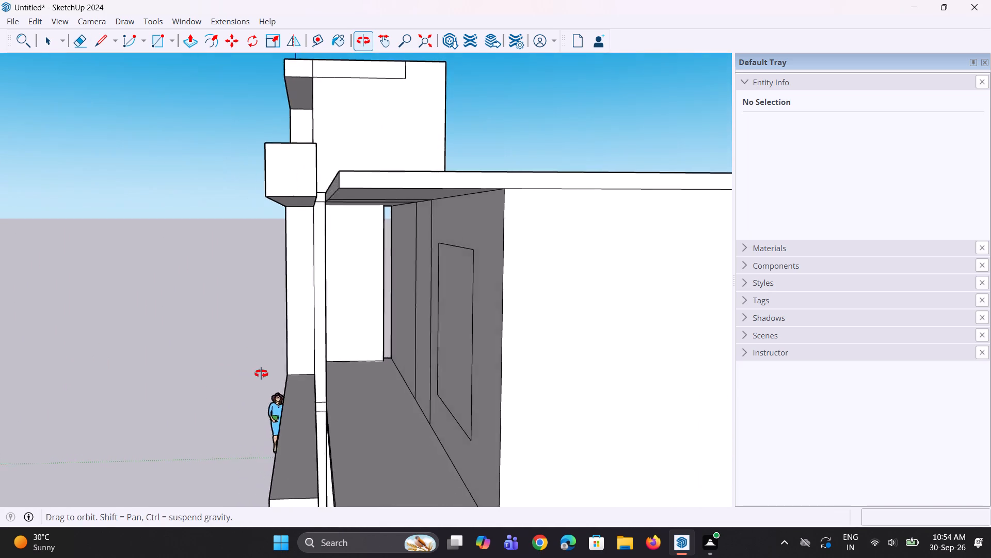
middle_click_drag(261, 374, 483, 376)
scroll(483, 375, "down", 5)
middle_click_drag(401, 359, 614, 319)
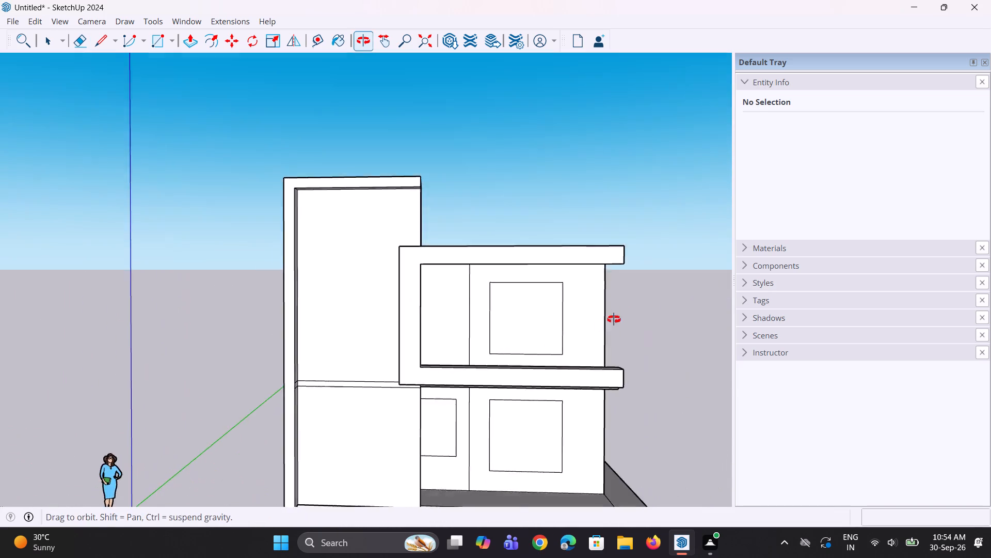
middle_click_drag(614, 319, 616, 317)
scroll(367, 412, "up", 3)
middle_click_drag(394, 403, 396, 379)
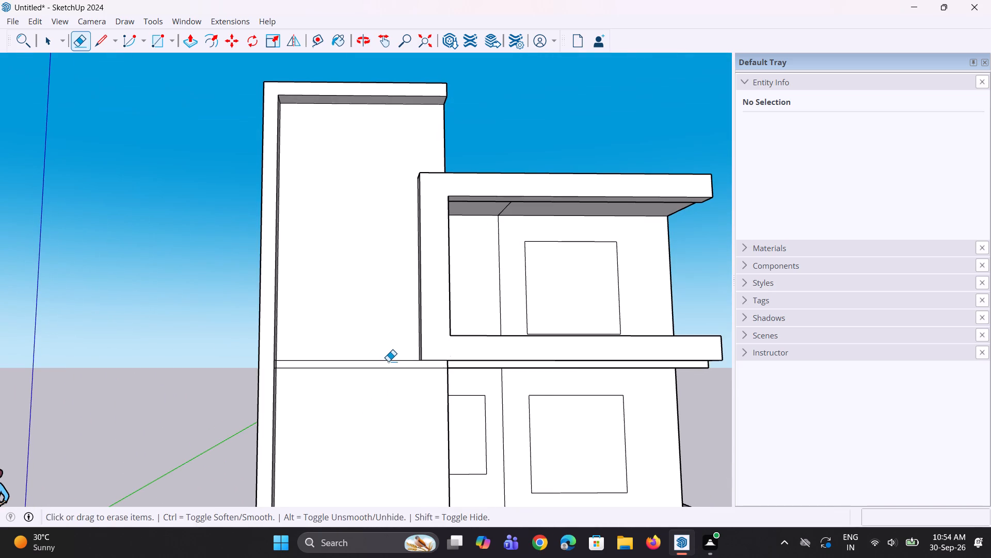
left_click(388, 362)
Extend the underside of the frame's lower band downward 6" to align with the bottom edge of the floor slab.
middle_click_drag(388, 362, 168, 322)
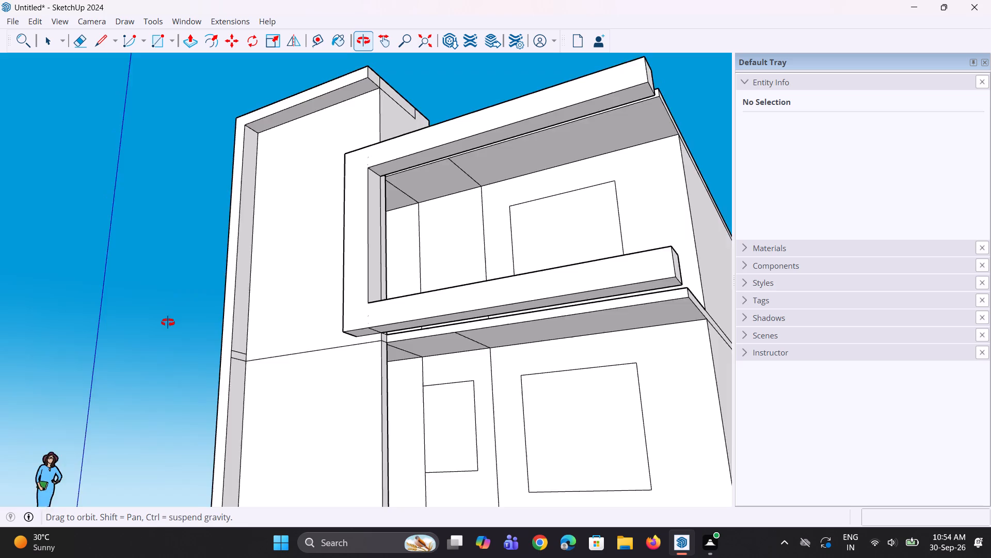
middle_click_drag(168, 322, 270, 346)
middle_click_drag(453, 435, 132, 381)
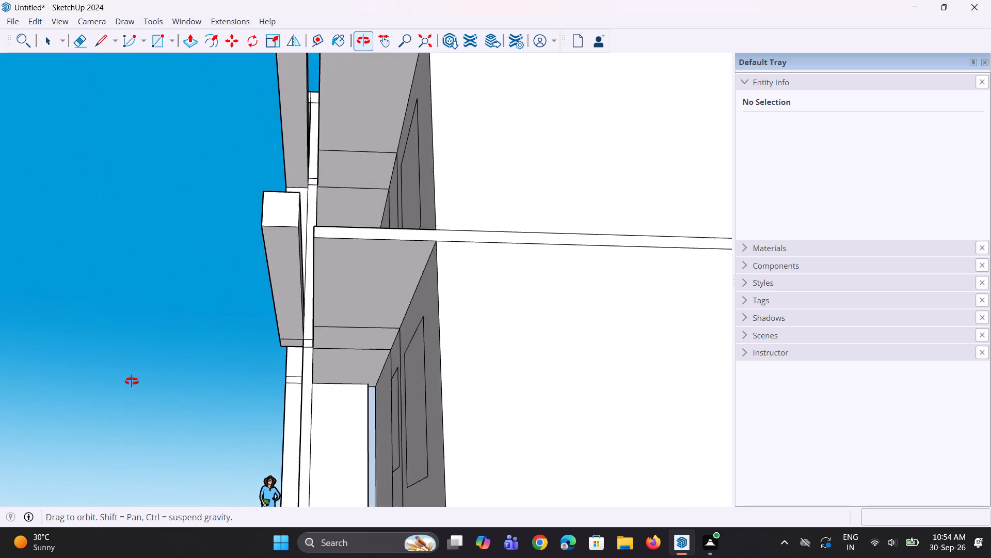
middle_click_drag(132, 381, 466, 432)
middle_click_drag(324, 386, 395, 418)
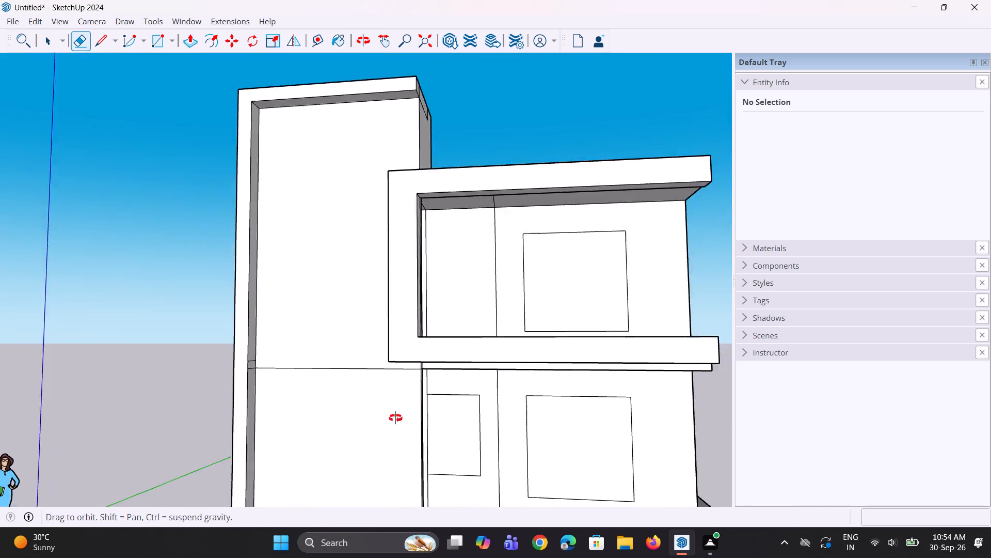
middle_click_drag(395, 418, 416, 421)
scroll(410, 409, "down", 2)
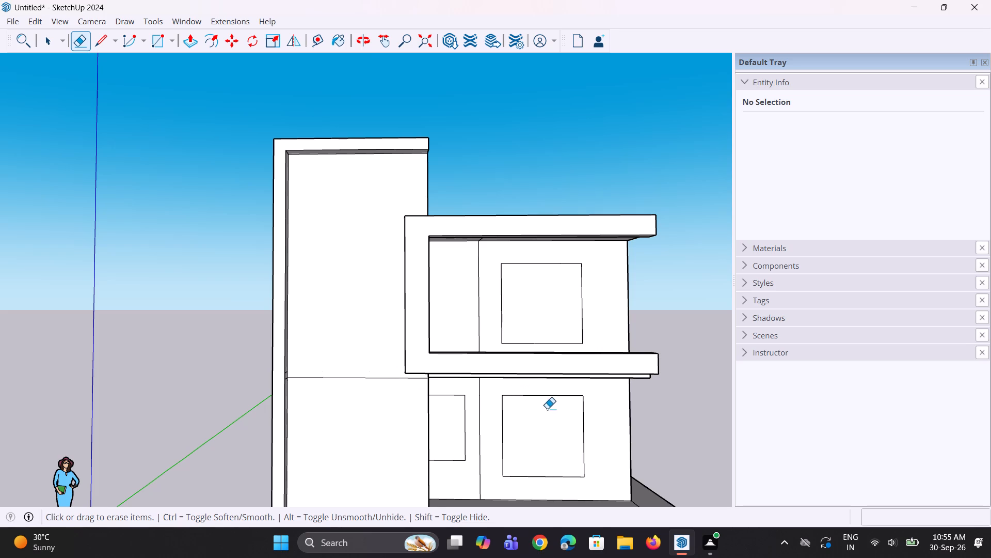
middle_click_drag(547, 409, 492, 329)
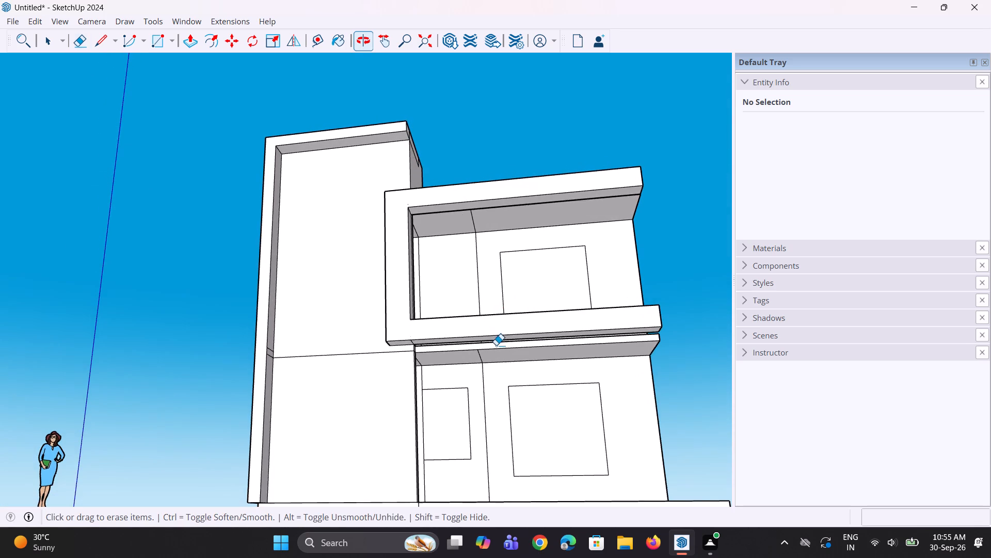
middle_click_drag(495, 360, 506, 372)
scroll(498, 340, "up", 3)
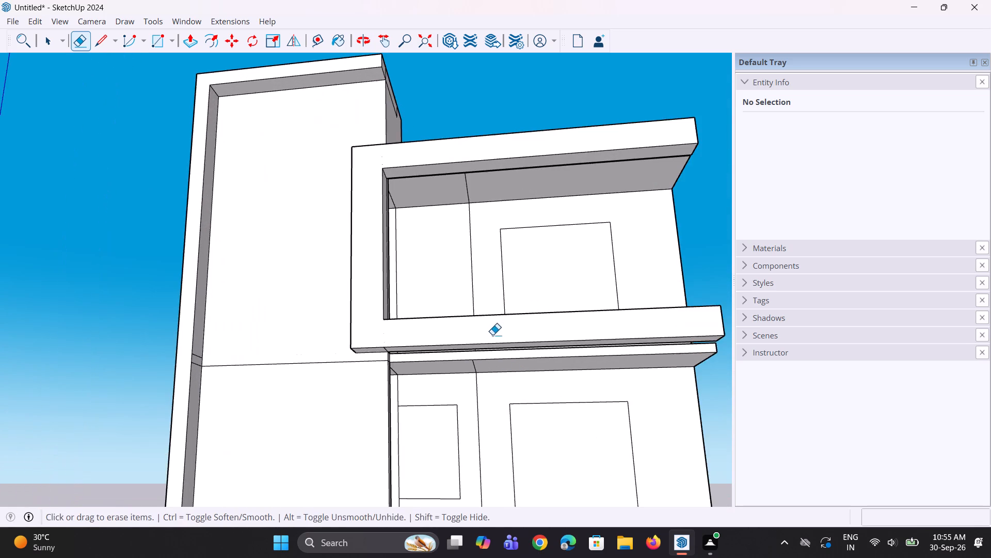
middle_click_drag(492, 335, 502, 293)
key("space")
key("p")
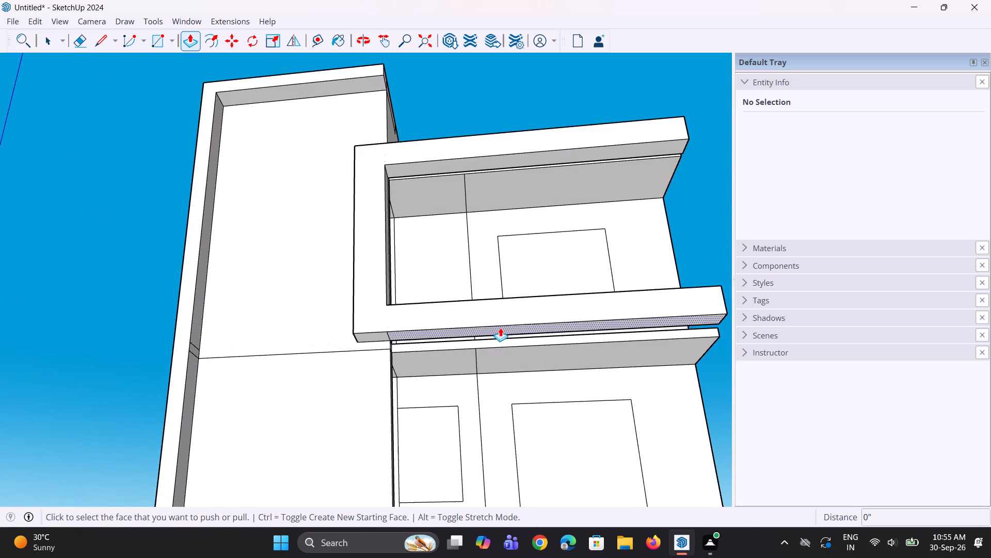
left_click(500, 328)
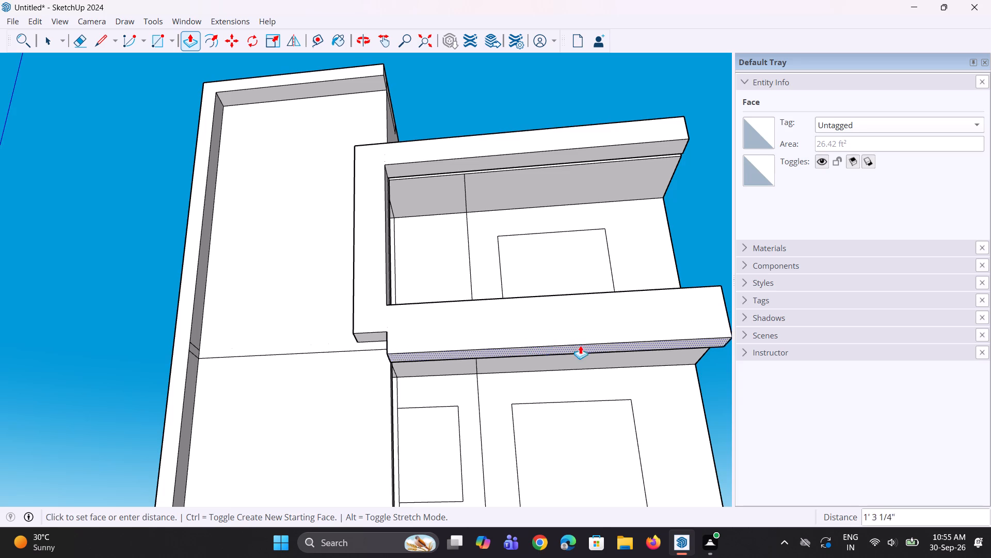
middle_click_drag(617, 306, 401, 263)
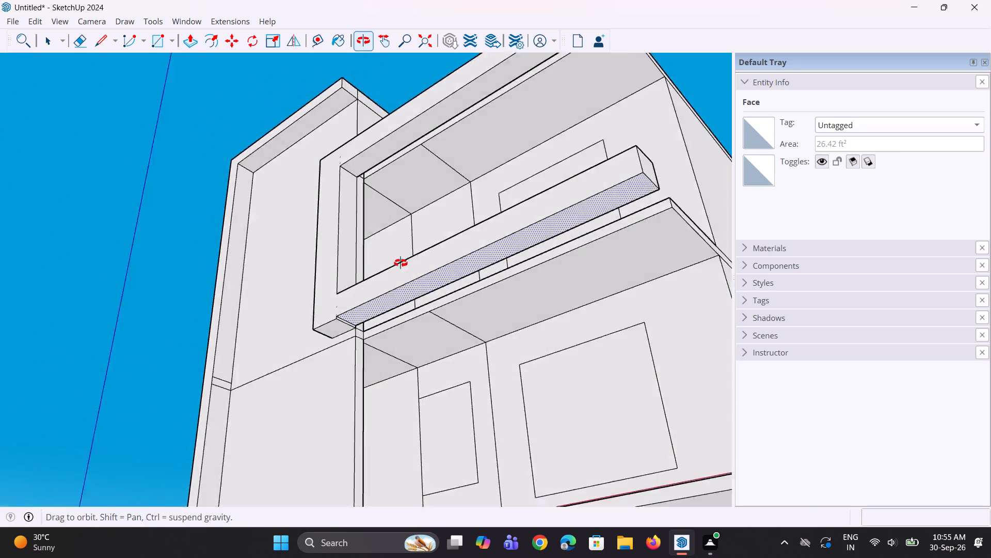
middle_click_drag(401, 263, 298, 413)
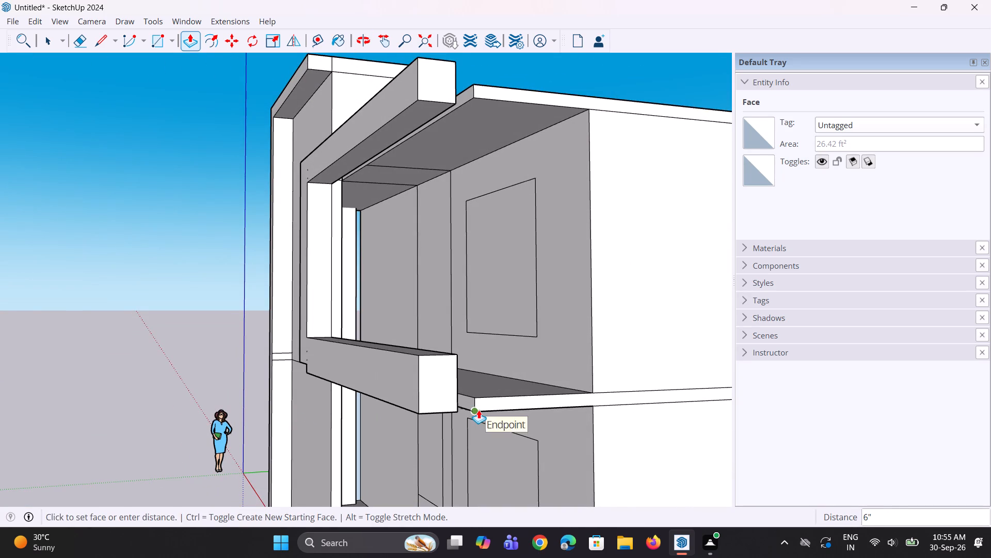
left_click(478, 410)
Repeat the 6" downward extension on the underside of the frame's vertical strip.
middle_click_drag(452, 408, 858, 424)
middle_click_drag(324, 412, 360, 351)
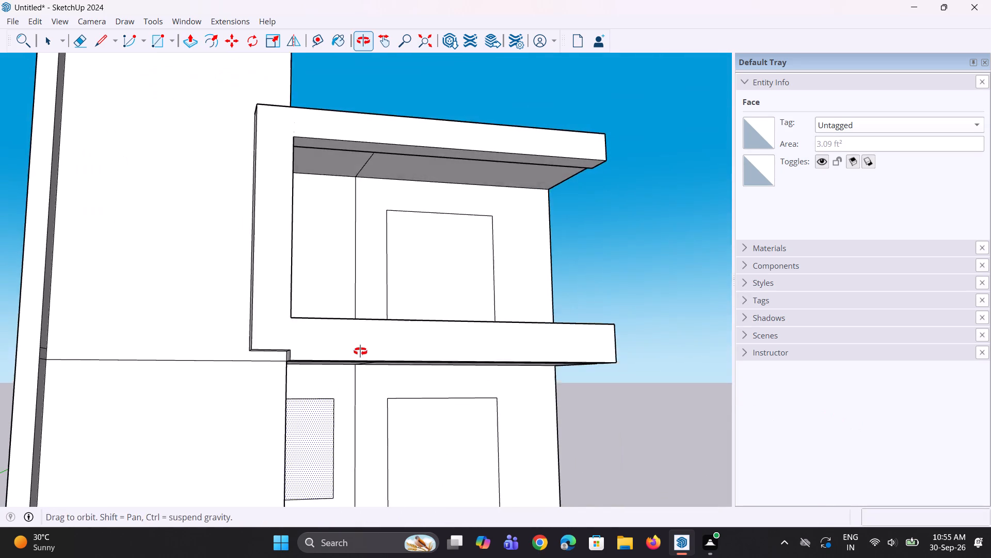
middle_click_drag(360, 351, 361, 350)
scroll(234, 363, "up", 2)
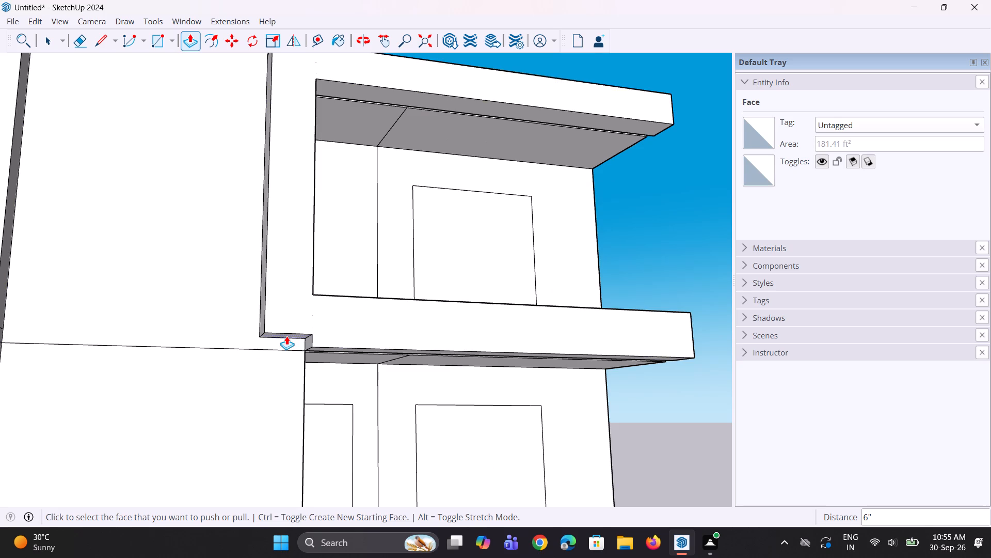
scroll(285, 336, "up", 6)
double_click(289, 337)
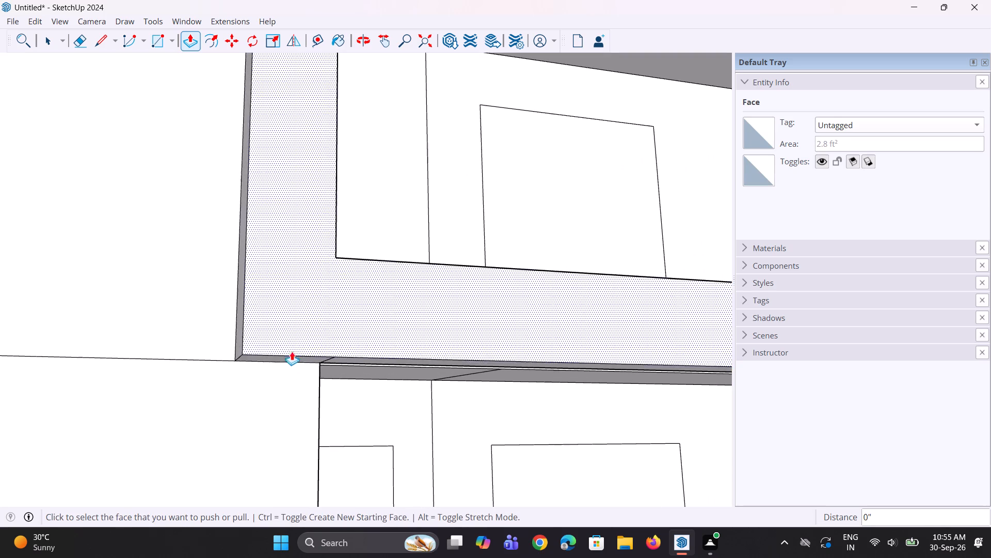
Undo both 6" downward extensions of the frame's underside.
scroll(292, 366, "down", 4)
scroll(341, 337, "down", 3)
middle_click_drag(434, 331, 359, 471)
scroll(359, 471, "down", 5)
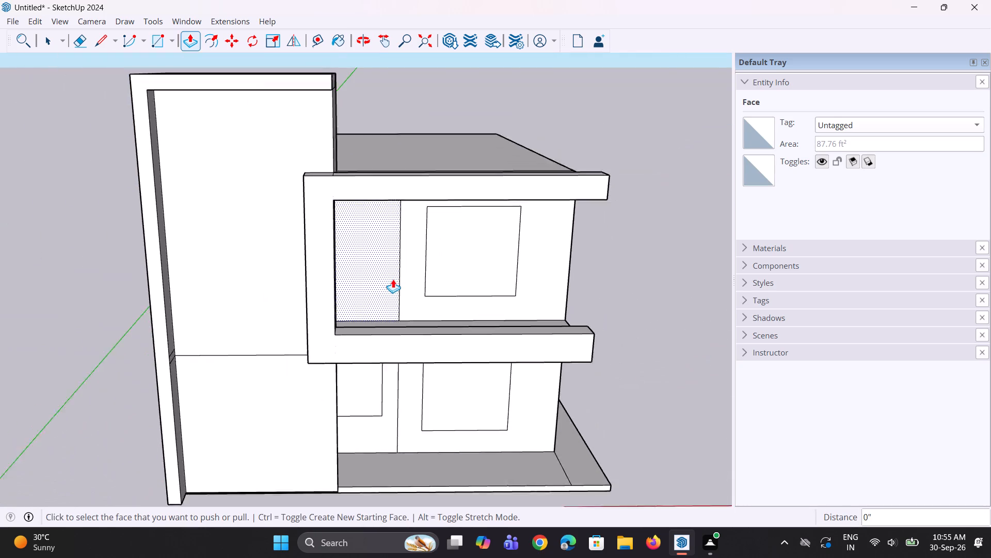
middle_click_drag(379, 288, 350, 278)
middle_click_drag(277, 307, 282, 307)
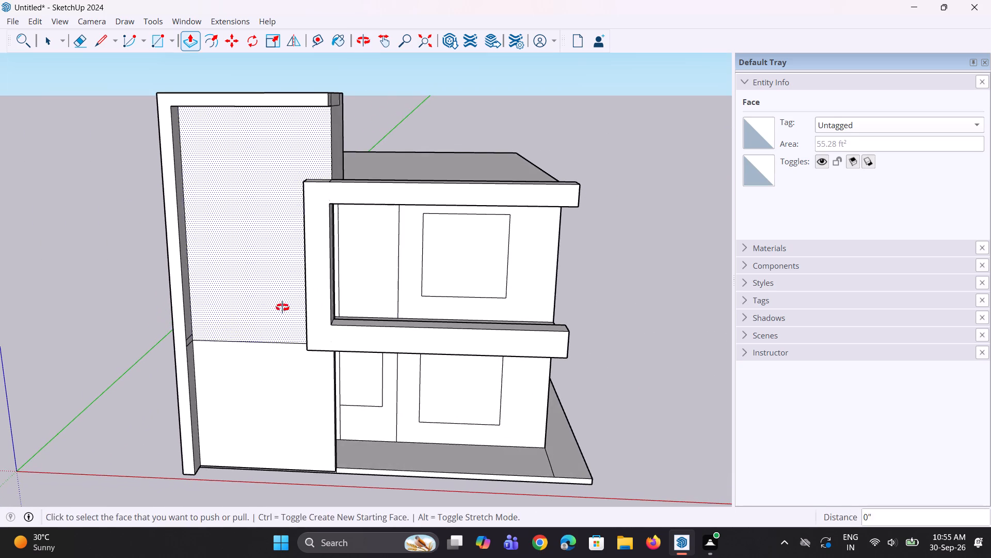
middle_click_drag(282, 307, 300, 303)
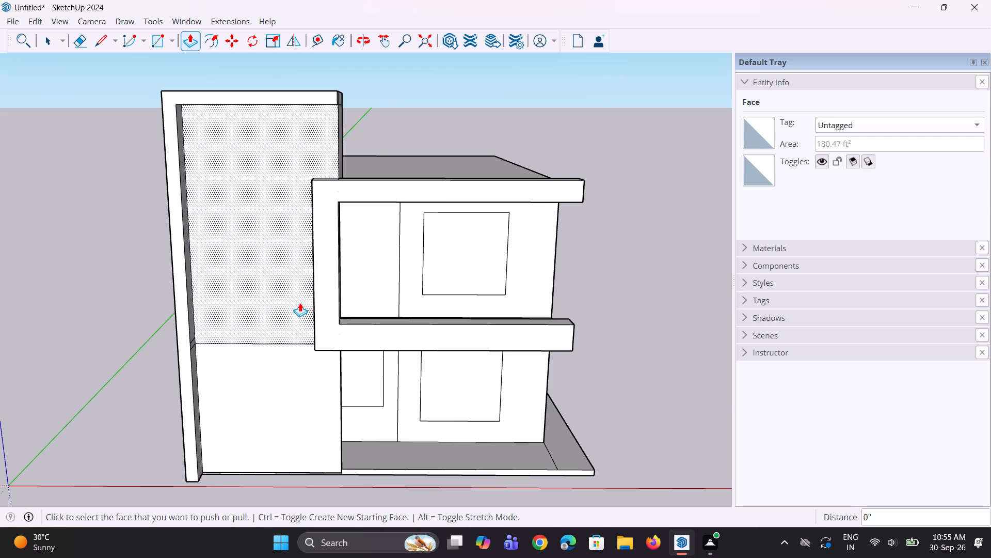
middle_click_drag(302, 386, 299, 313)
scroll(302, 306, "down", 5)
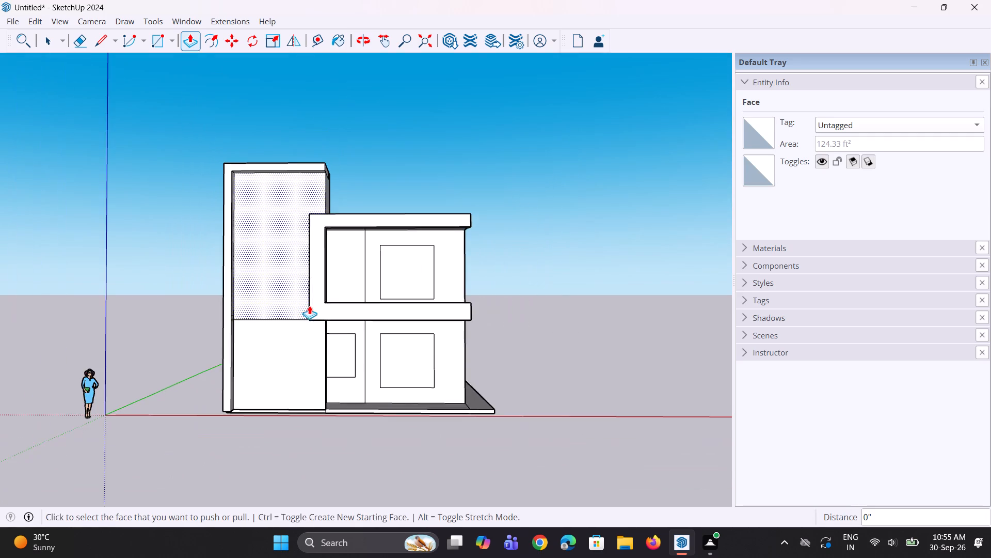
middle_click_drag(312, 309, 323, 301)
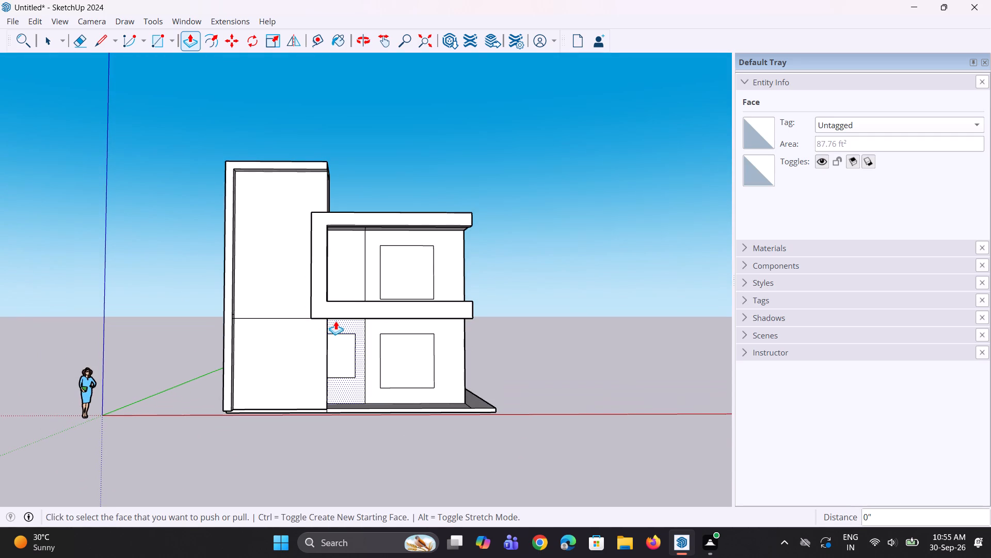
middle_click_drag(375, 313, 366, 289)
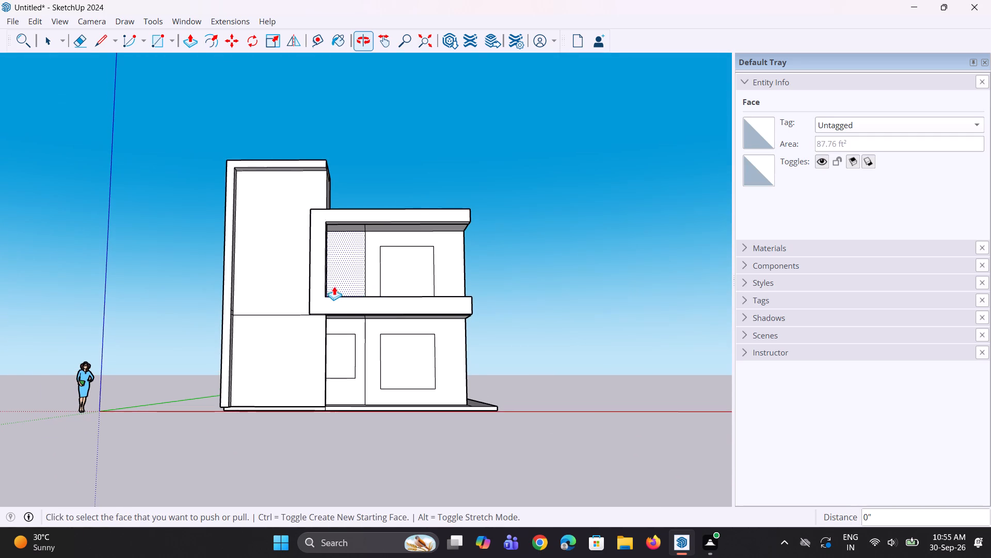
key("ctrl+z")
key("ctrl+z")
Examine the C-shaped frame's position against the upper-floor balcony slab from the side and from above.
middle_click_drag(321, 336, 344, 377)
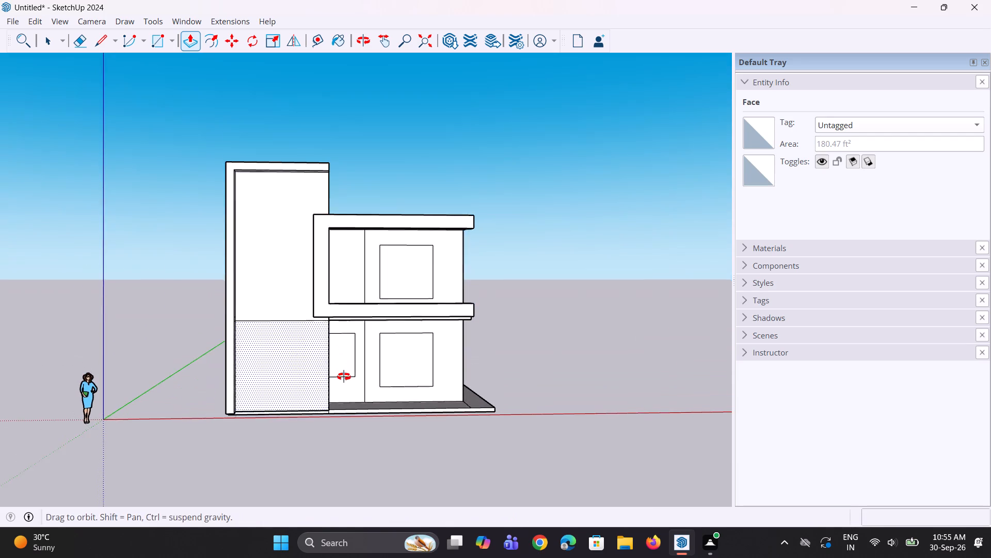
middle_click_drag(344, 377, 344, 377)
middle_click_drag(346, 326, 361, 326)
middle_click_drag(360, 324, 106, 300)
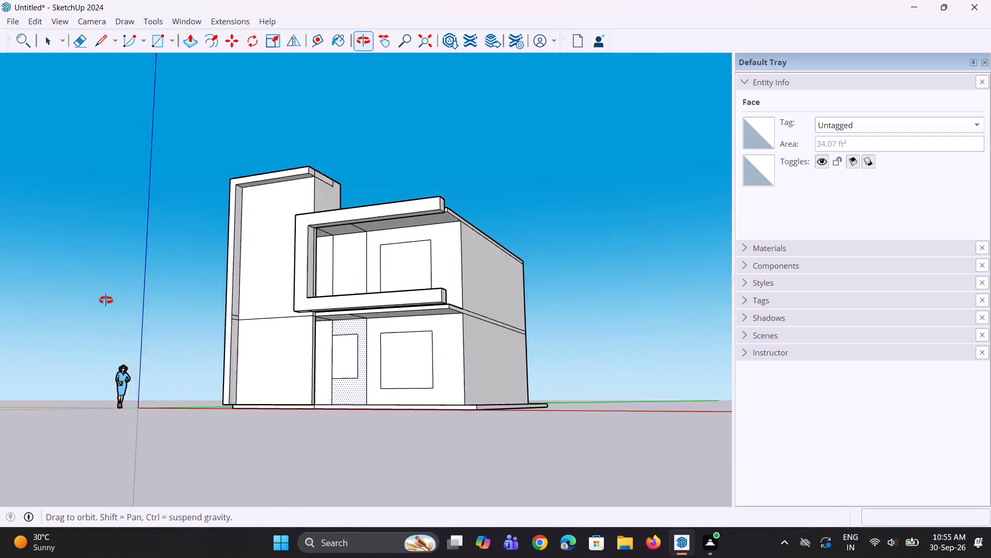
middle_click_drag(106, 300, 61, 346)
middle_click_drag(520, 349, 475, 419)
middle_click_drag(383, 378, 388, 404)
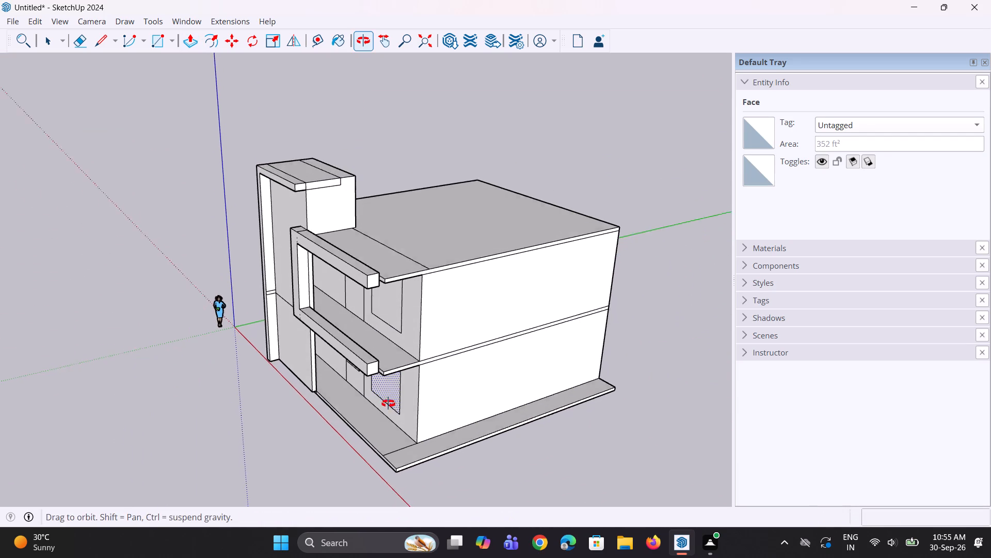
middle_click_drag(388, 404, 390, 404)
left_click(383, 348)
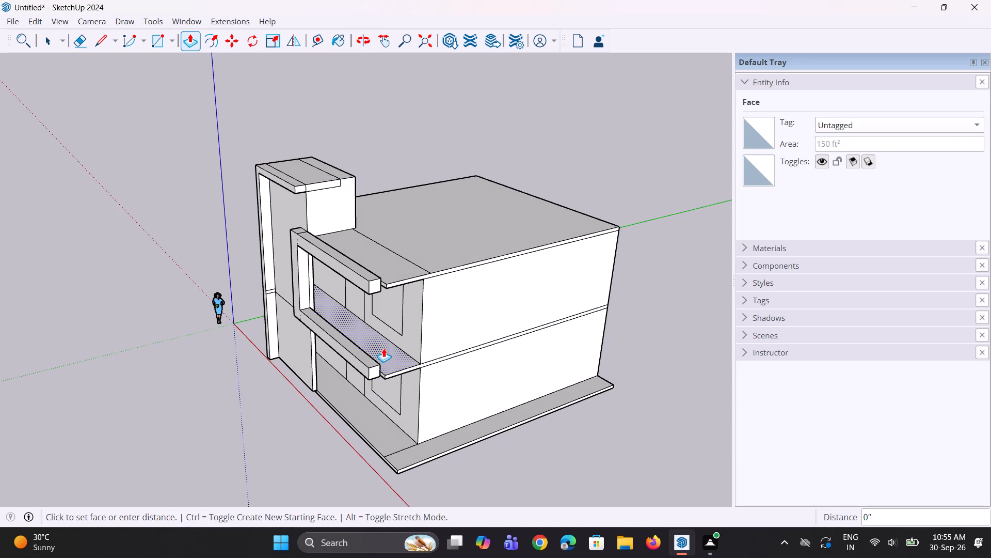
key("Escape")
middle_click_drag(396, 378, 323, 301)
scroll(360, 369, "up", 3)
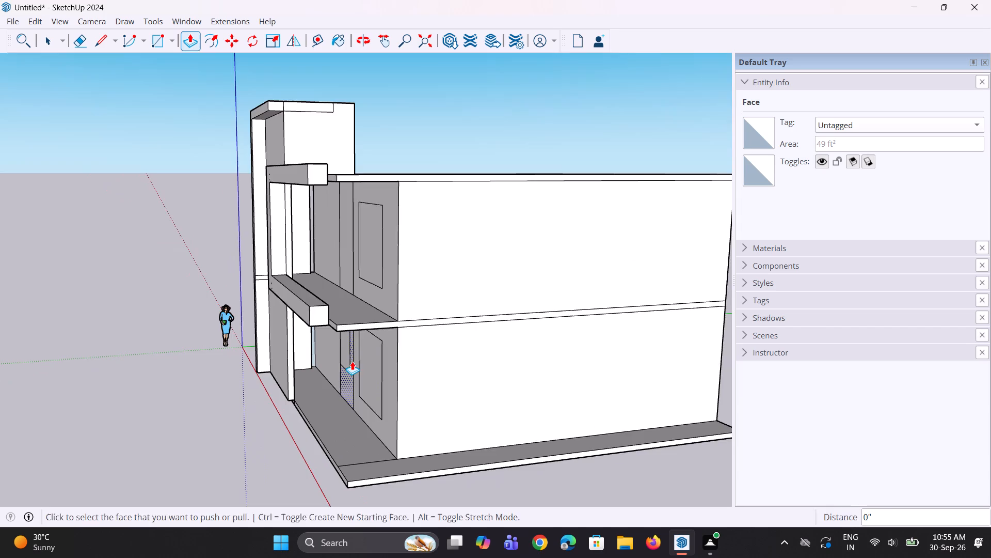
middle_click_drag(351, 361, 296, 410)
scroll(332, 348, "up", 2)
left_click(319, 339)
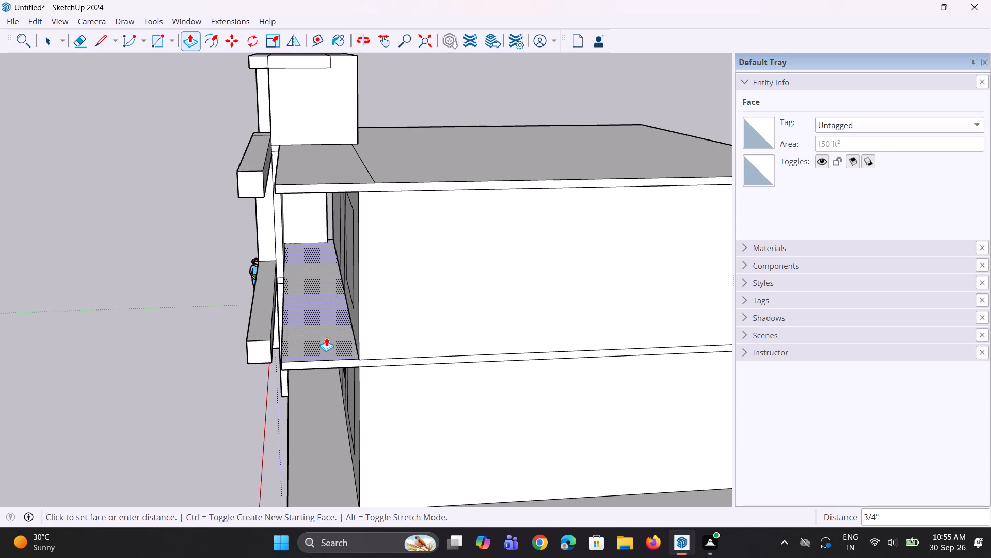
key("Escape")
Review the whole building elevation from the front and exit Push/Pull.
middle_click_drag(316, 374, 629, 291)
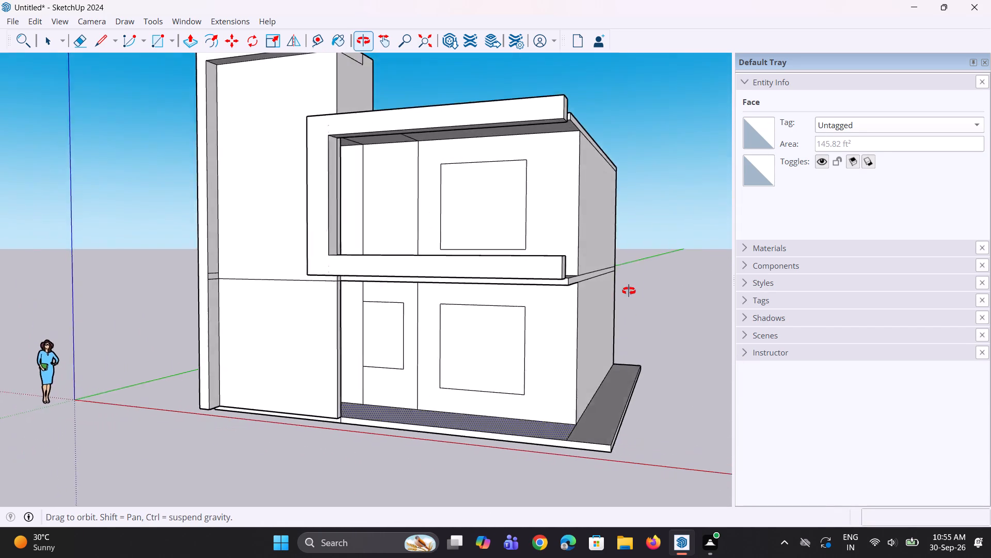
middle_click_drag(629, 291, 745, 332)
scroll(407, 299, "down", 5)
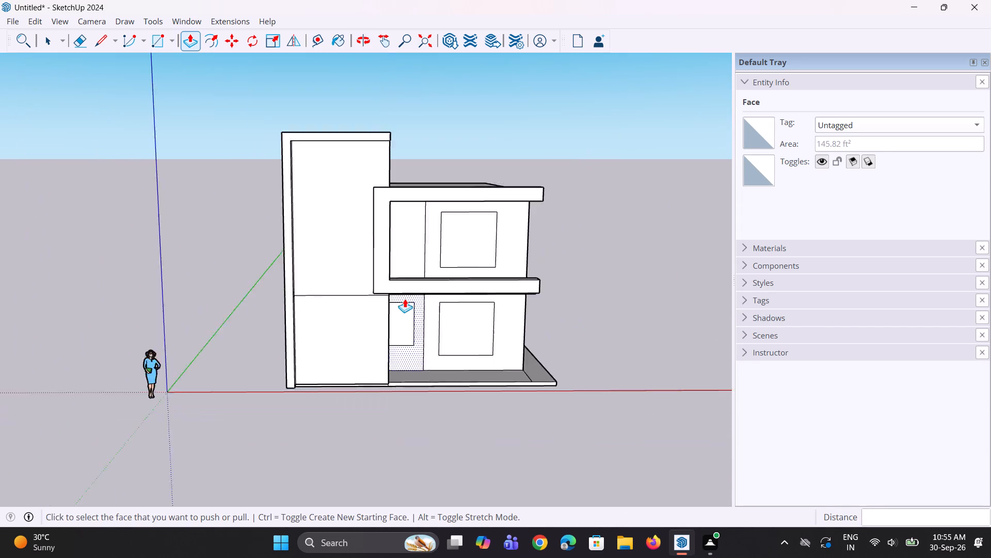
middle_click_drag(401, 294, 401, 300)
middle_click_drag(397, 312, 404, 301)
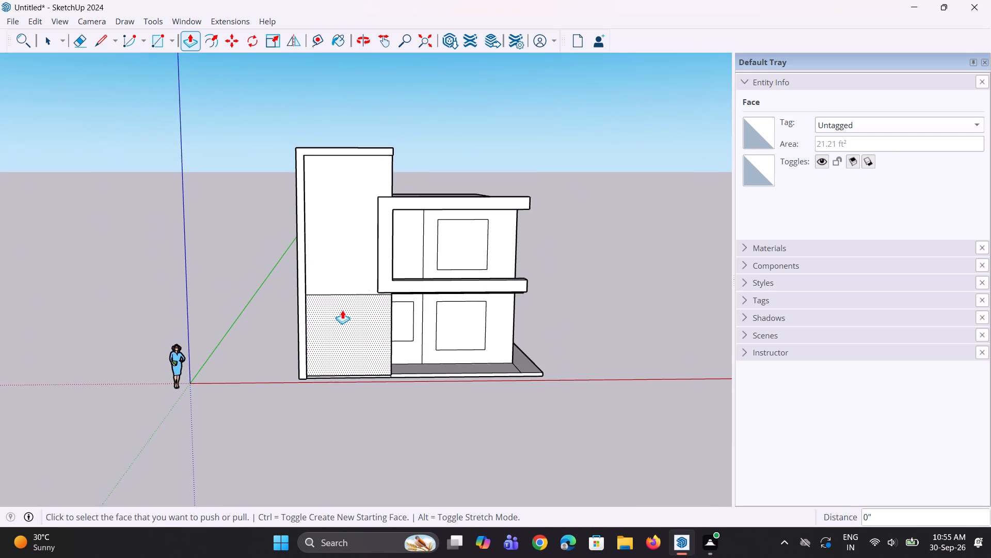
middle_click_drag(342, 310, 340, 315)
key("space")
key("space")
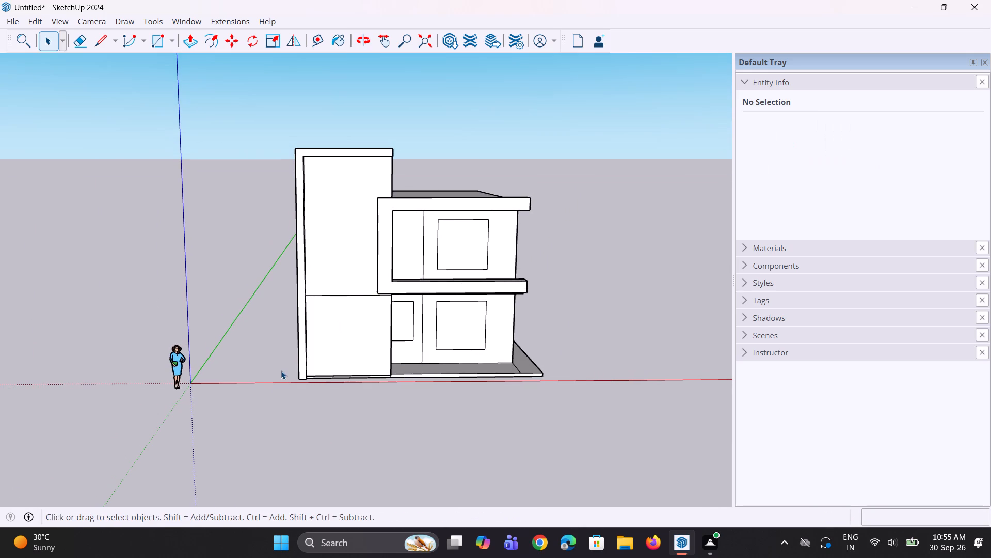
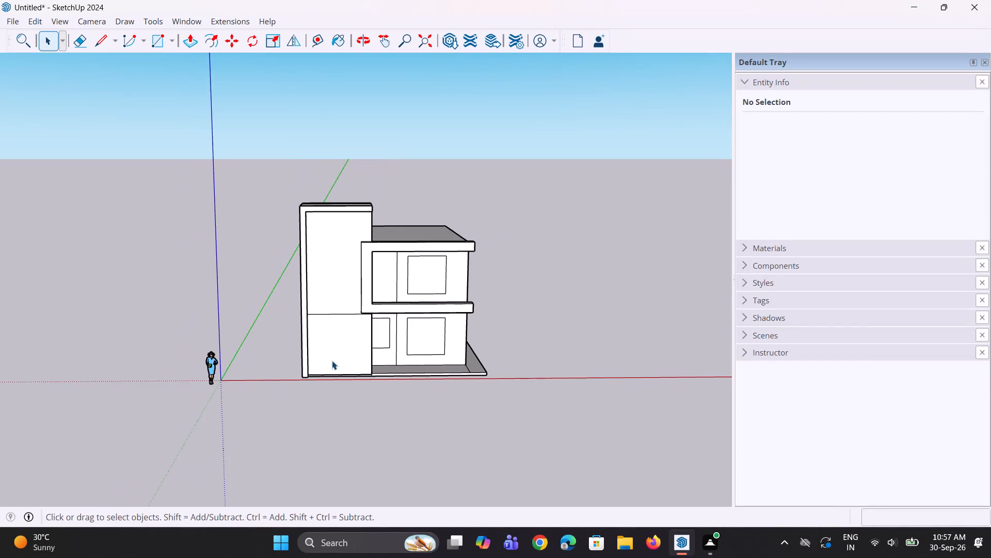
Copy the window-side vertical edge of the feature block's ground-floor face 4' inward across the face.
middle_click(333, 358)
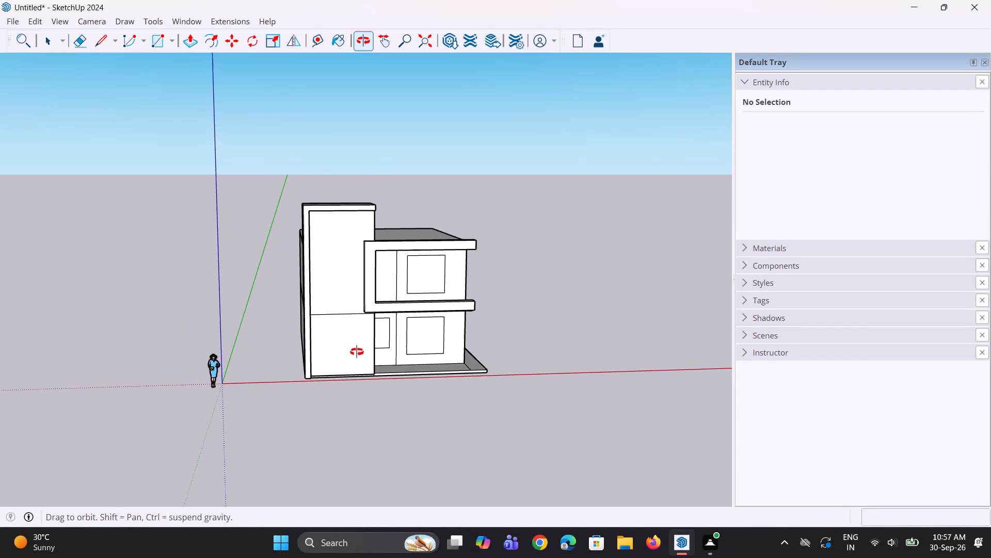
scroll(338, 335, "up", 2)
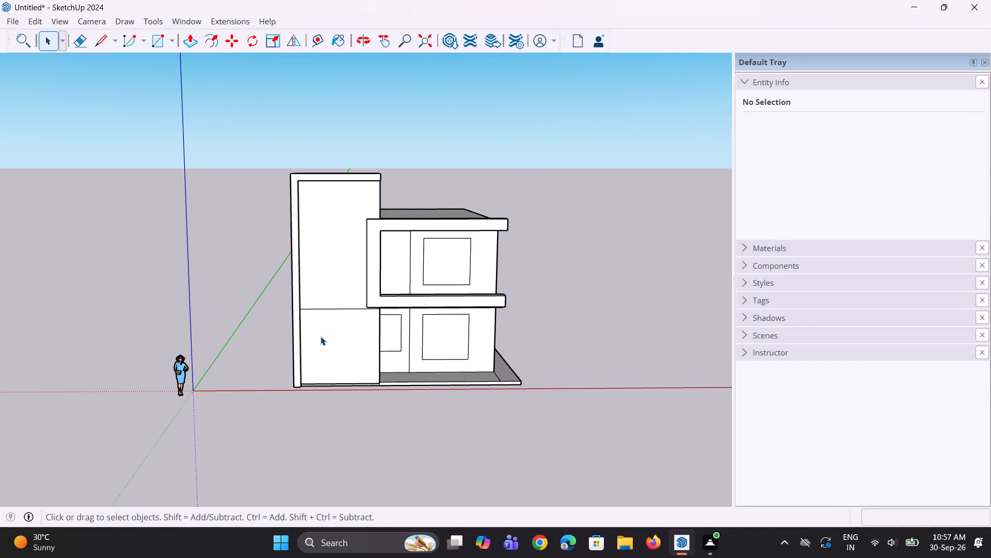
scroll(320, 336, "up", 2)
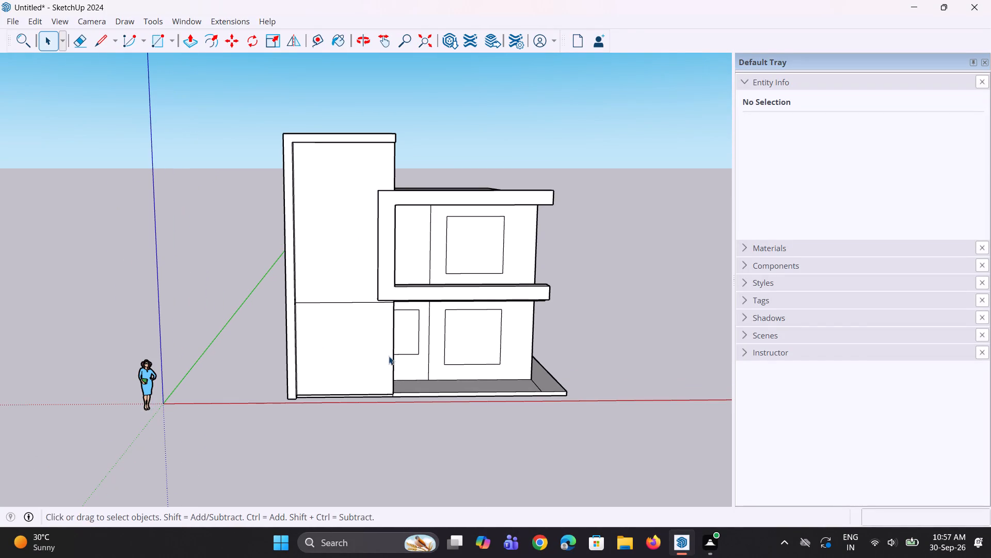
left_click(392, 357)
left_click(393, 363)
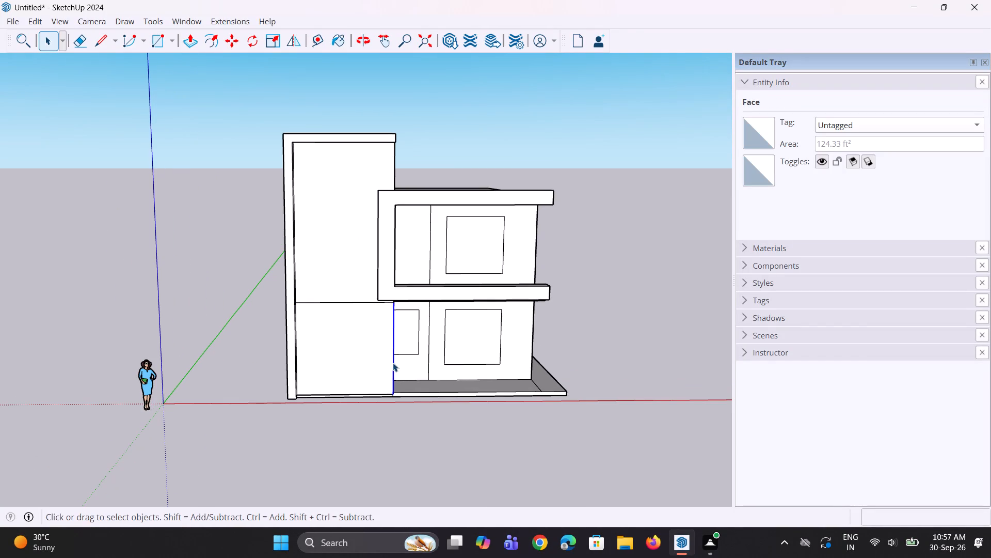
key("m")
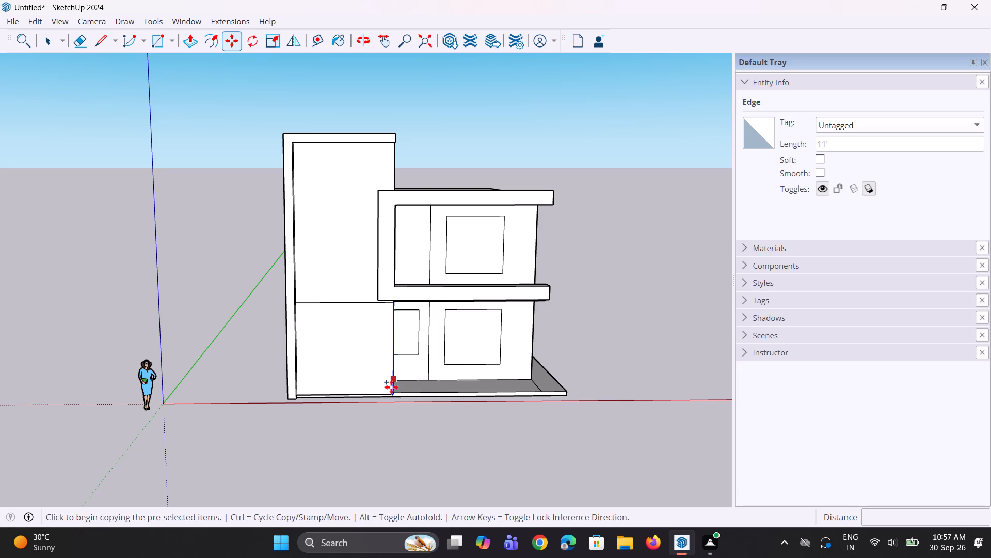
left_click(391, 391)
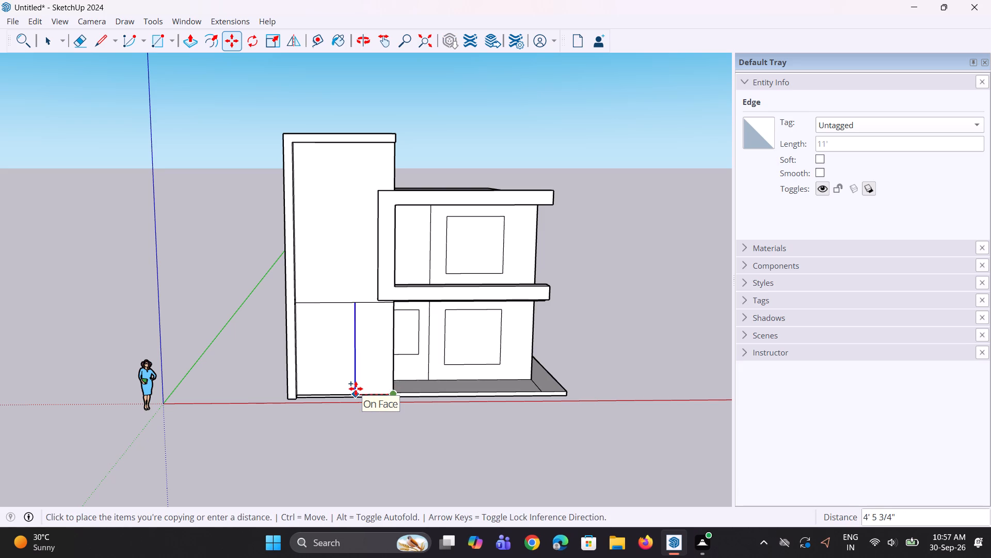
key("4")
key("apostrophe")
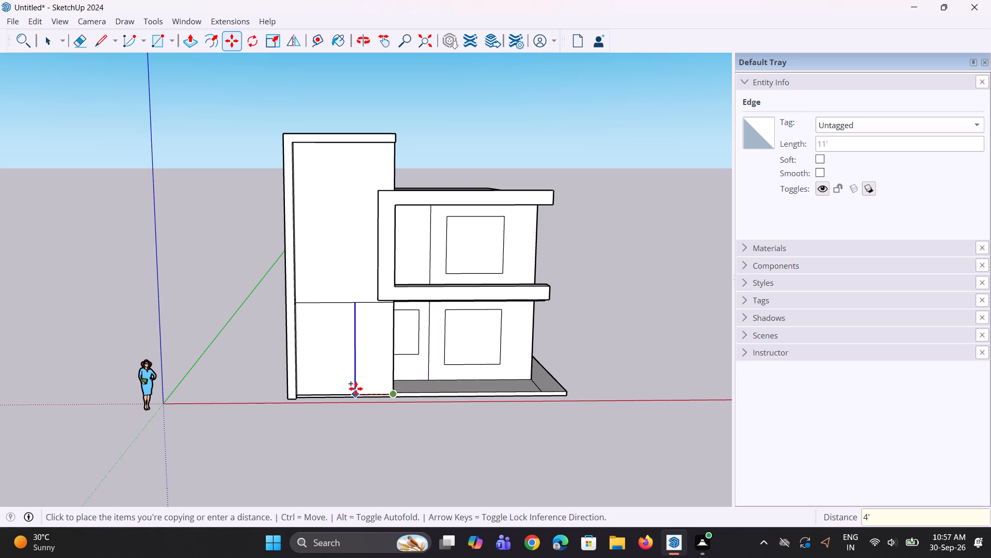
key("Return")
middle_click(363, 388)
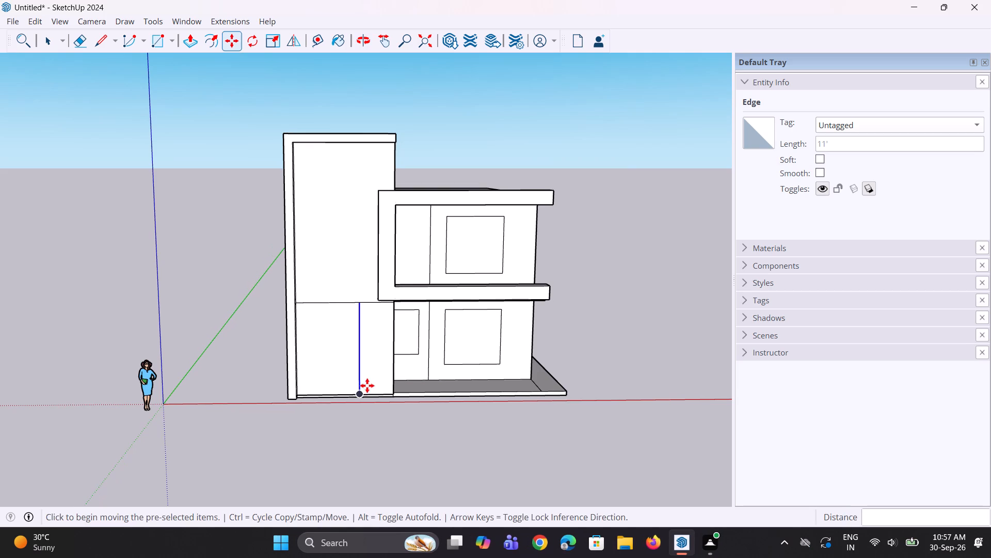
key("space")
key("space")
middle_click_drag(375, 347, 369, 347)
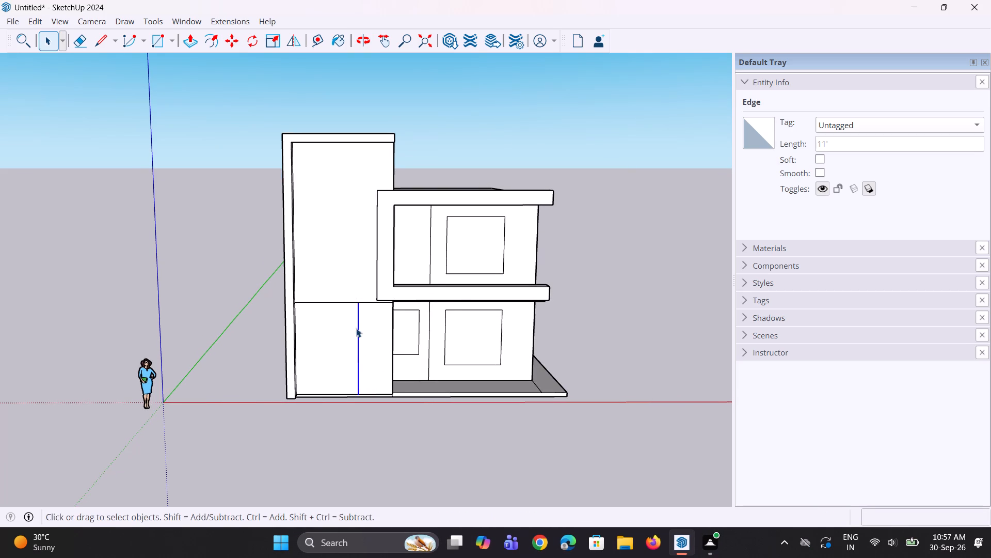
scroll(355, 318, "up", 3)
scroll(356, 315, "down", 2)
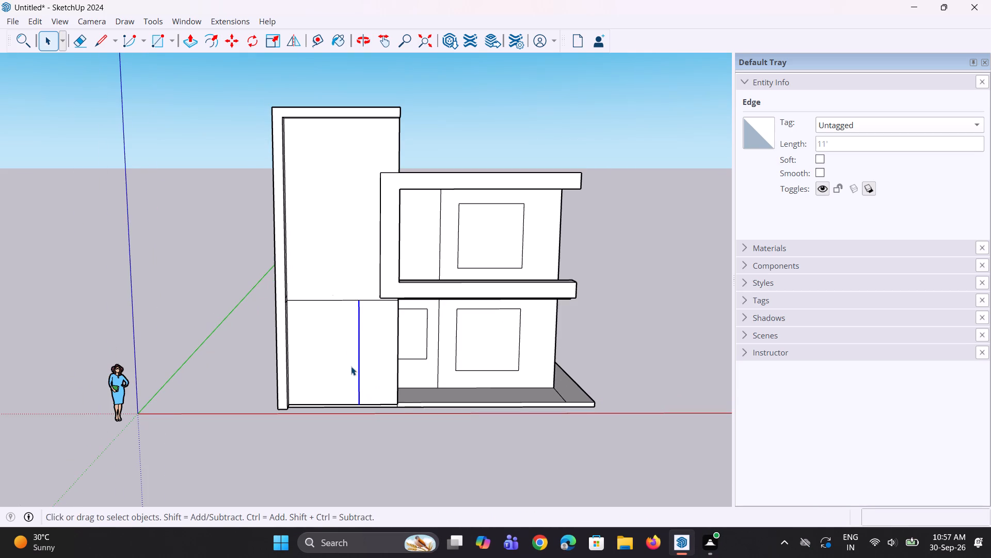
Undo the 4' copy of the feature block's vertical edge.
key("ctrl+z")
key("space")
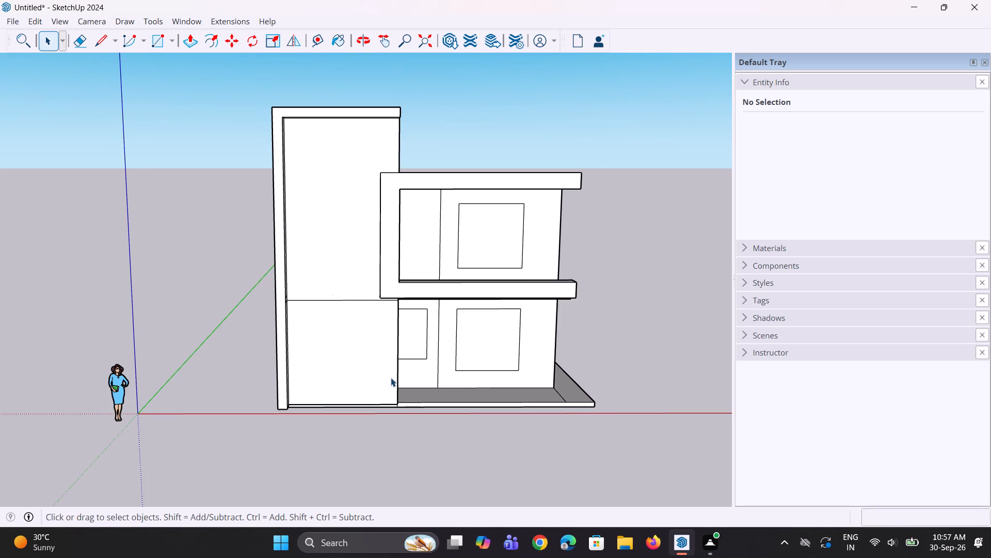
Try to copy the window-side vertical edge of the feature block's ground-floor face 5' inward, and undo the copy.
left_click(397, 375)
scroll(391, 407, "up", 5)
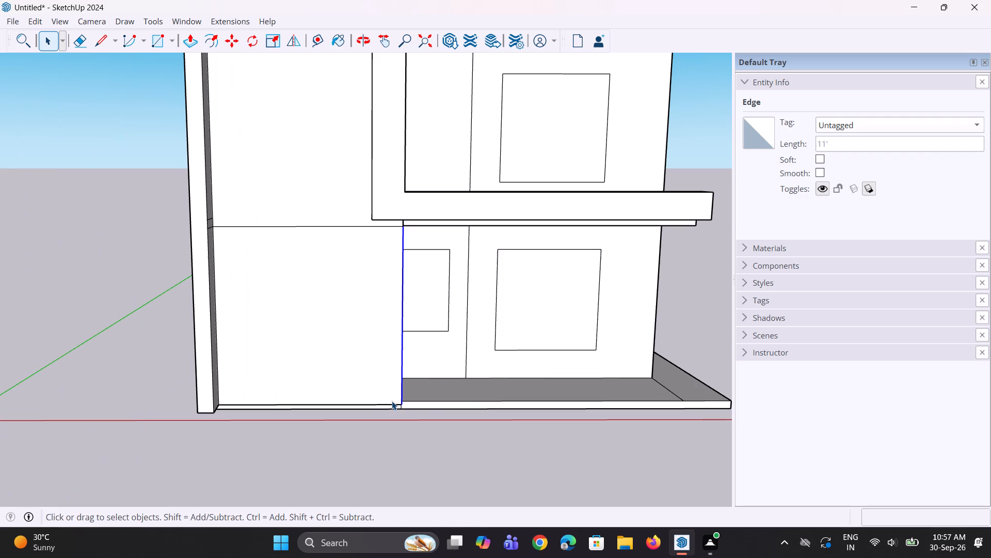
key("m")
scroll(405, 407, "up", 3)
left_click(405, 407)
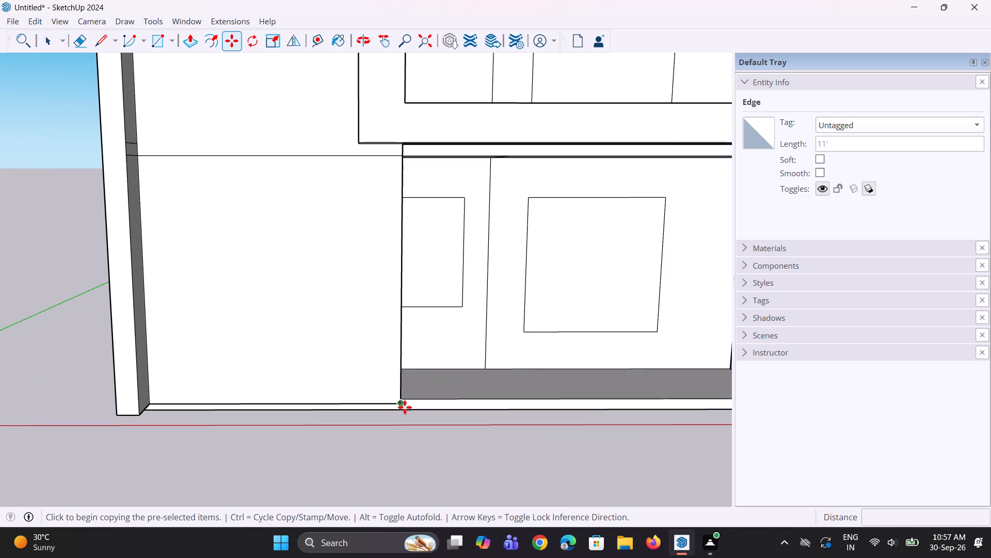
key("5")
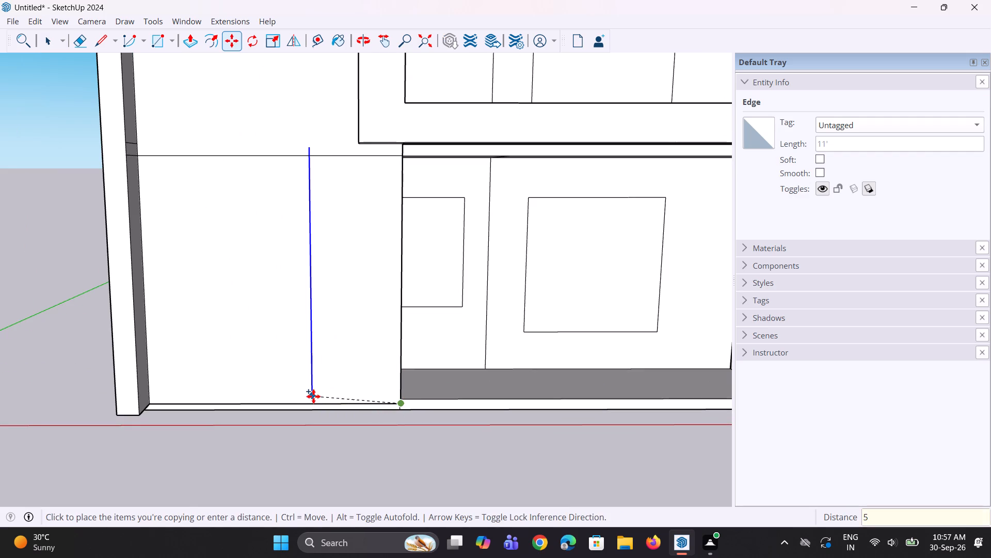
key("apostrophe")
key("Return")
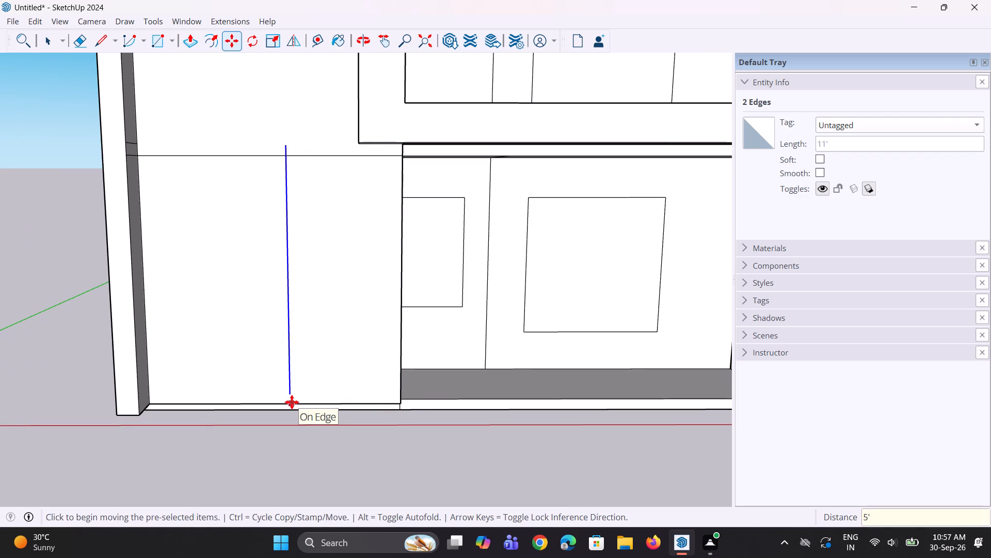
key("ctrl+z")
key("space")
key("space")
Copy the window-side vertical edge of the feature block's ground-floor face 5' inward along its bottom edge.
left_click(401, 391)
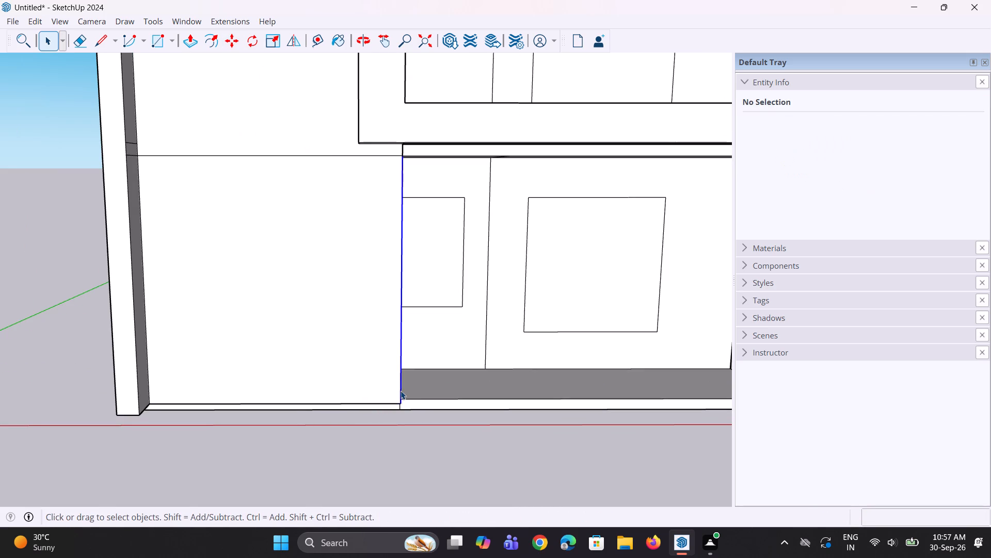
scroll(397, 437, "up", 2)
key("m")
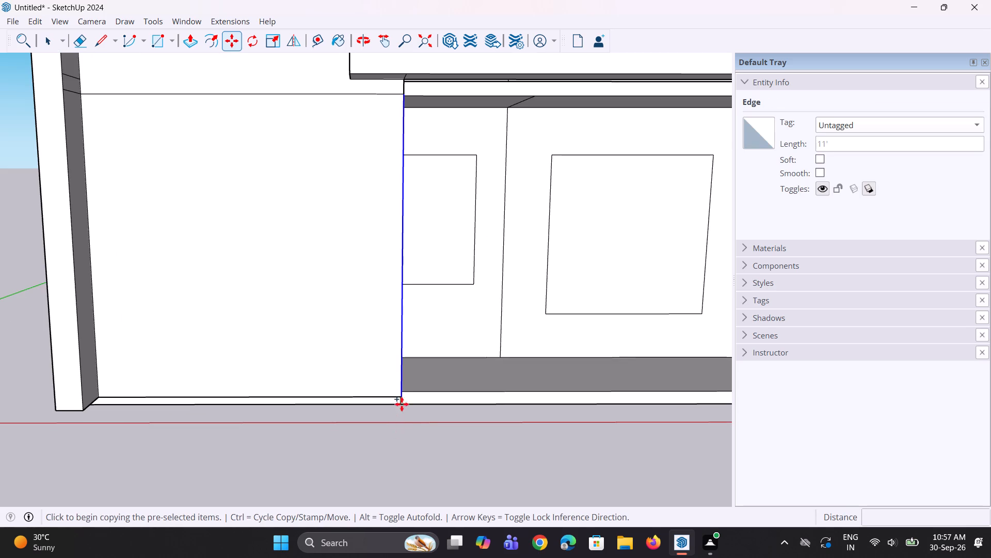
left_click(402, 399)
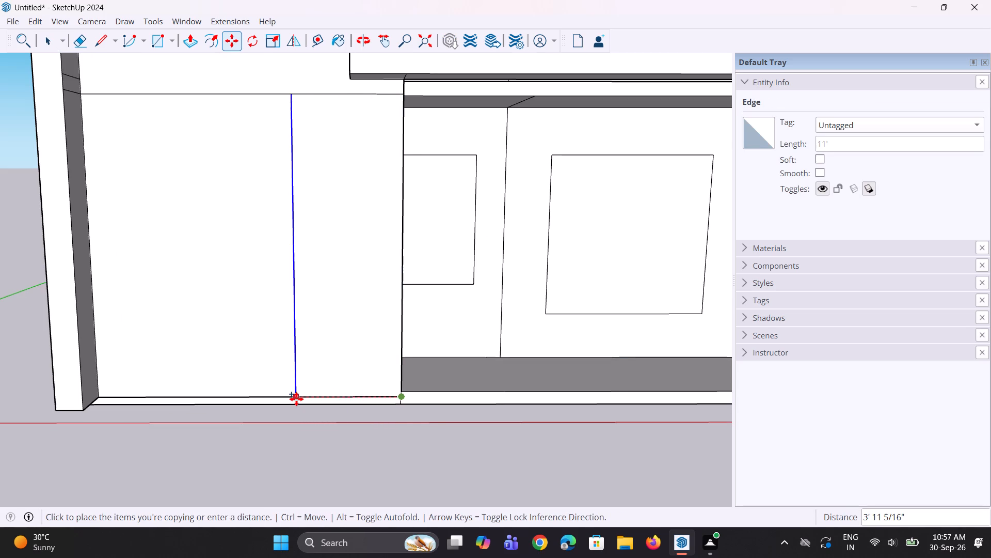
key("5")
key("apostrophe")
key("Return")
scroll(278, 407, "down", 5)
middle_click_drag(281, 408, 318, 400)
scroll(318, 400, "down", 5)
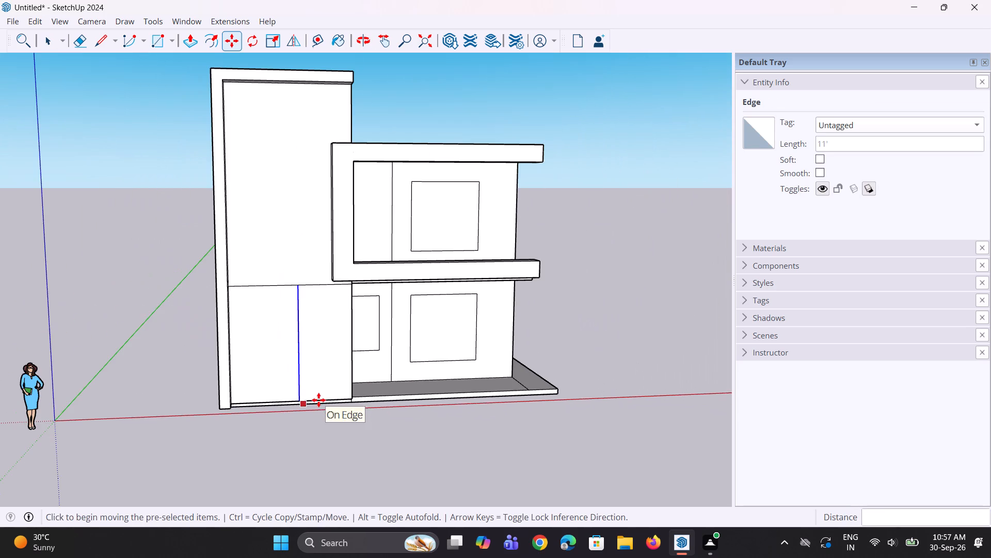
middle_click_drag(318, 400, 304, 400)
middle_click_drag(303, 400, 302, 399)
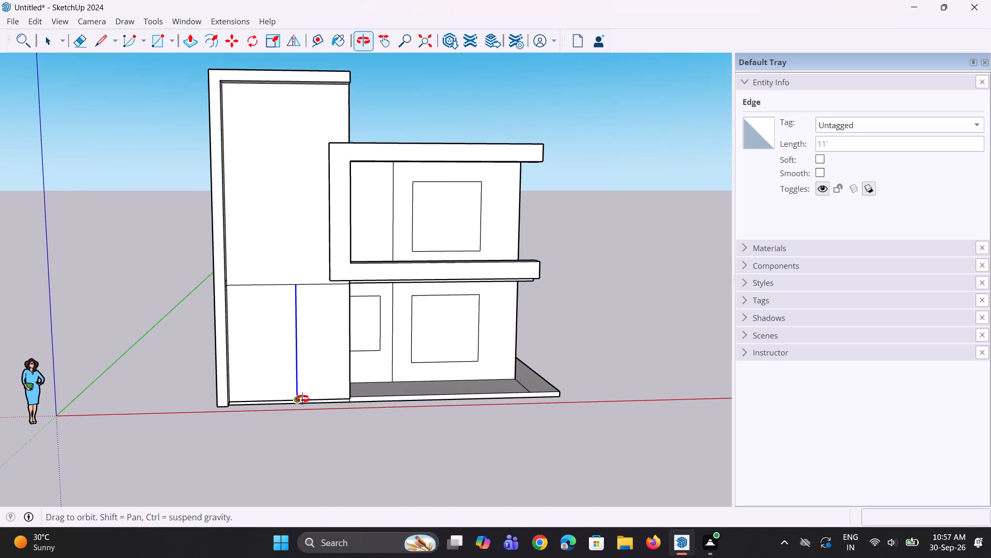
middle_click_drag(302, 399, 298, 401)
scroll(322, 315, "up", 3)
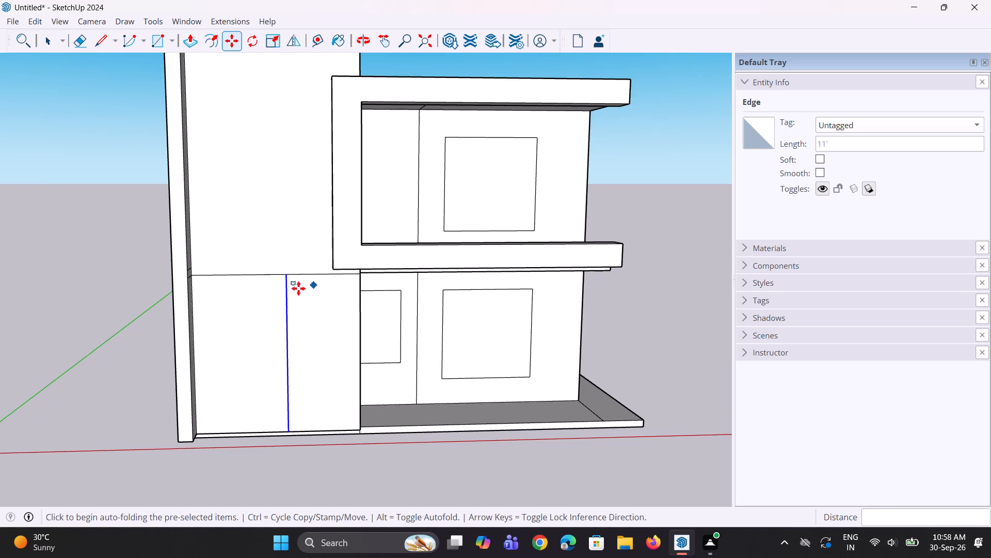
key("space")
key("space")
key("space")
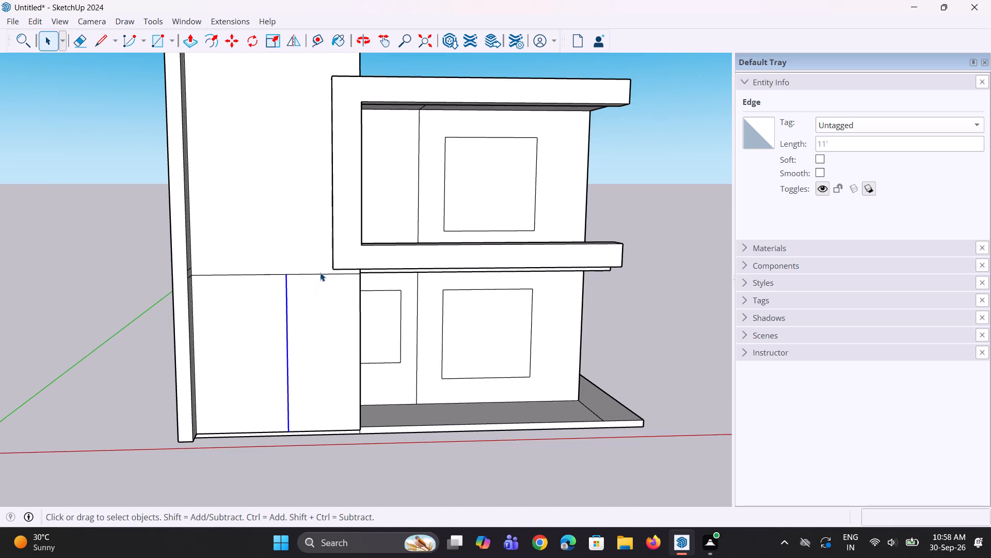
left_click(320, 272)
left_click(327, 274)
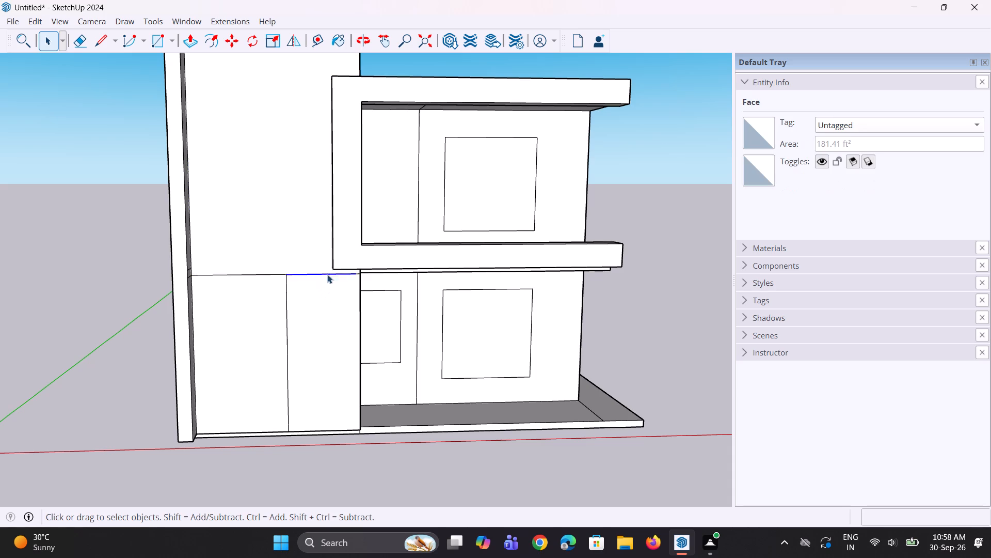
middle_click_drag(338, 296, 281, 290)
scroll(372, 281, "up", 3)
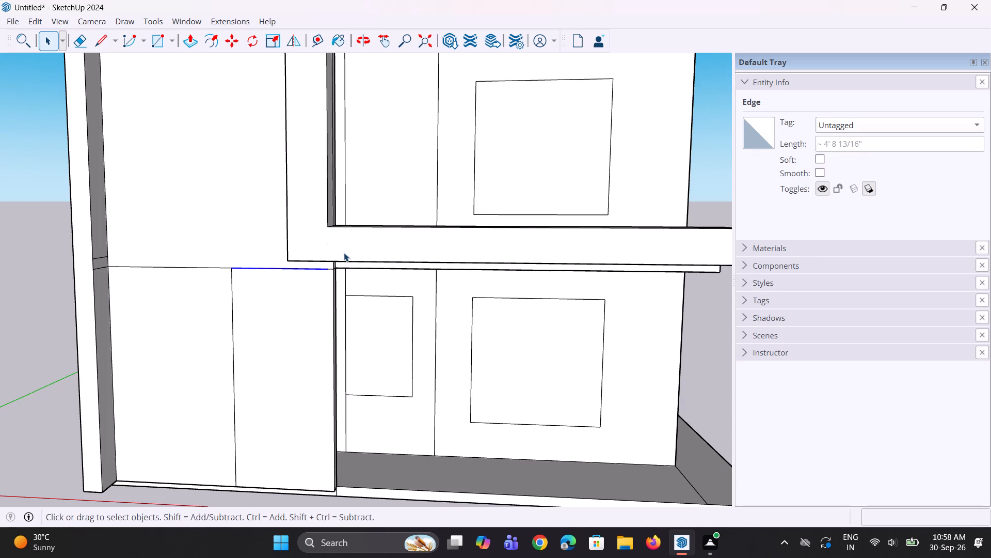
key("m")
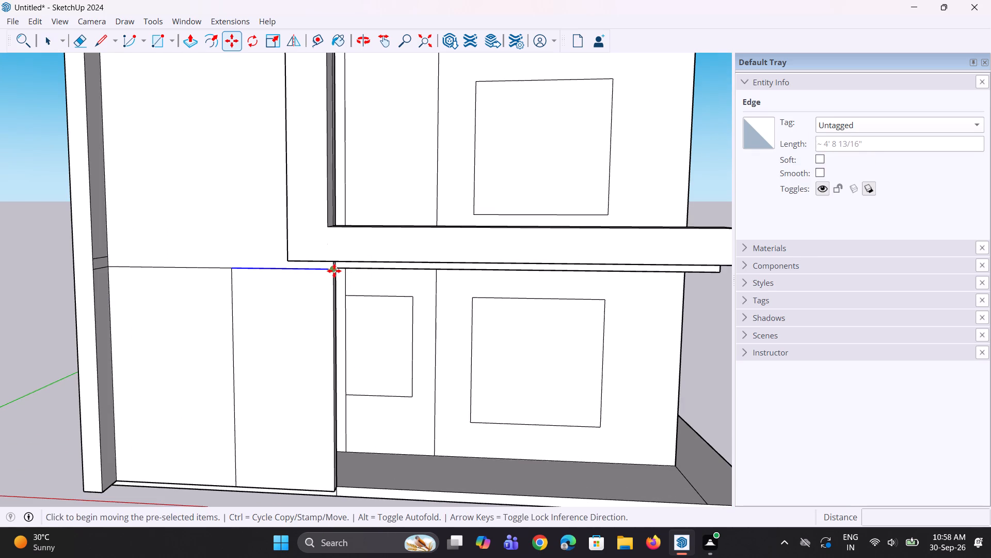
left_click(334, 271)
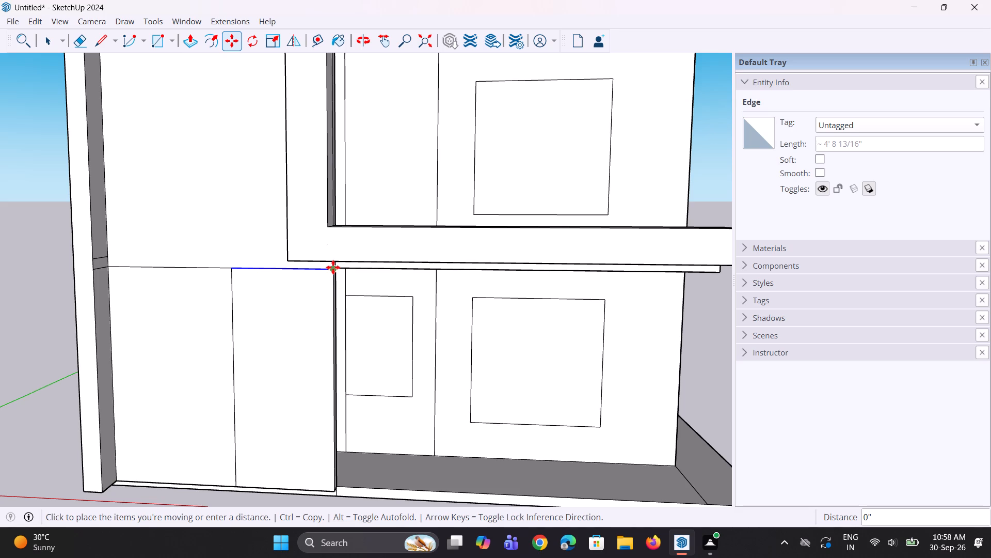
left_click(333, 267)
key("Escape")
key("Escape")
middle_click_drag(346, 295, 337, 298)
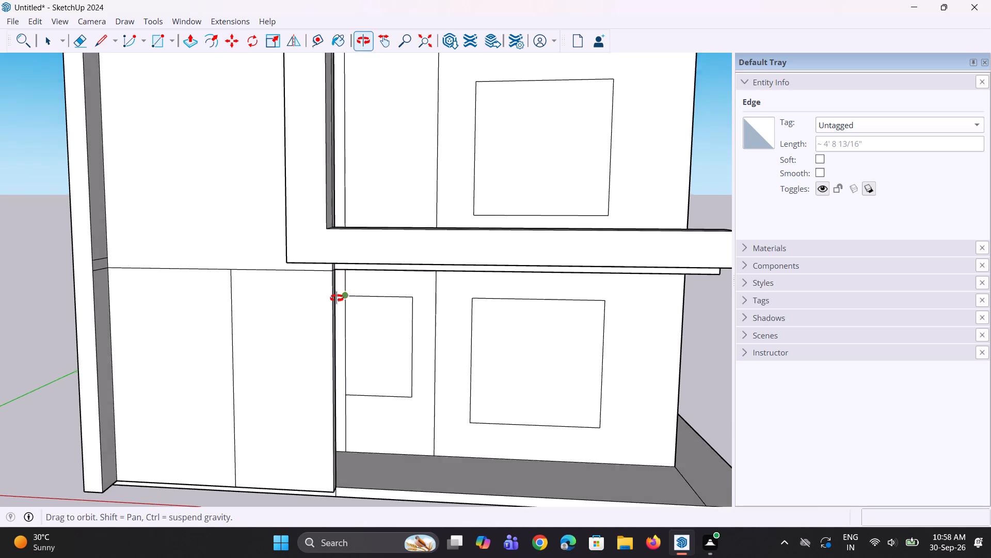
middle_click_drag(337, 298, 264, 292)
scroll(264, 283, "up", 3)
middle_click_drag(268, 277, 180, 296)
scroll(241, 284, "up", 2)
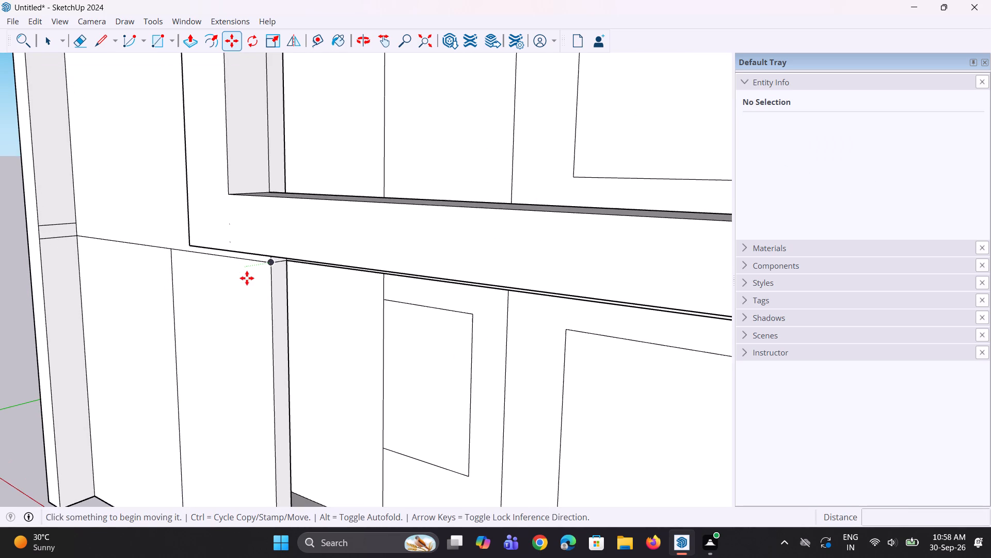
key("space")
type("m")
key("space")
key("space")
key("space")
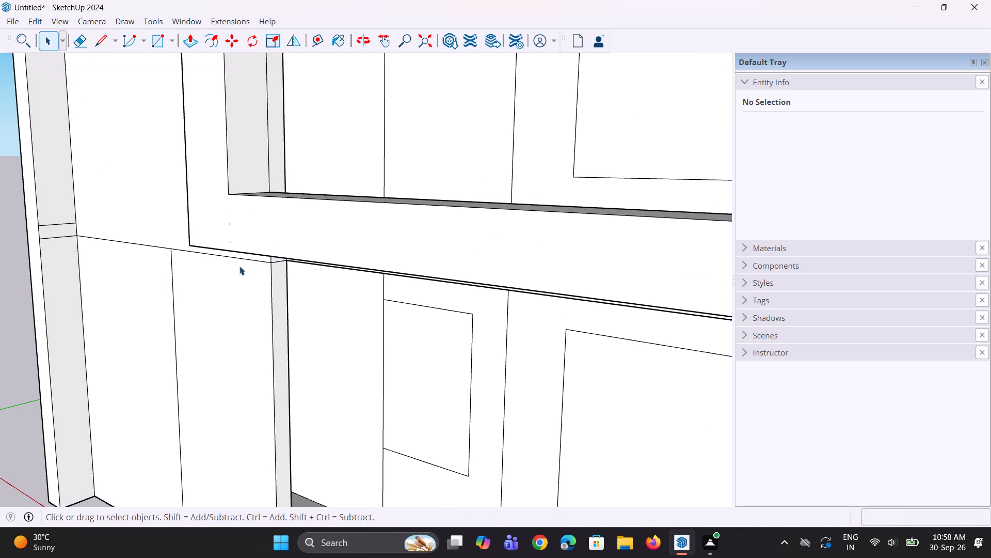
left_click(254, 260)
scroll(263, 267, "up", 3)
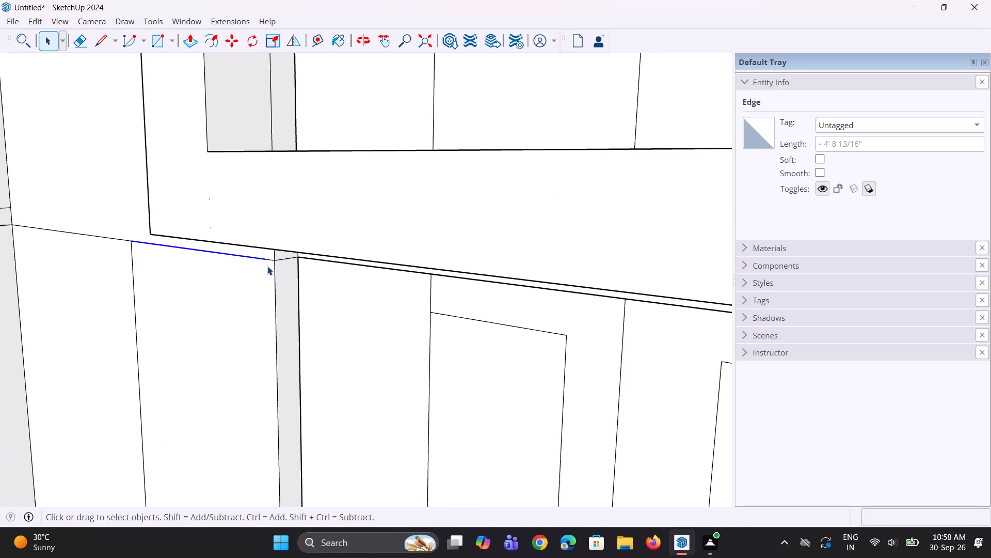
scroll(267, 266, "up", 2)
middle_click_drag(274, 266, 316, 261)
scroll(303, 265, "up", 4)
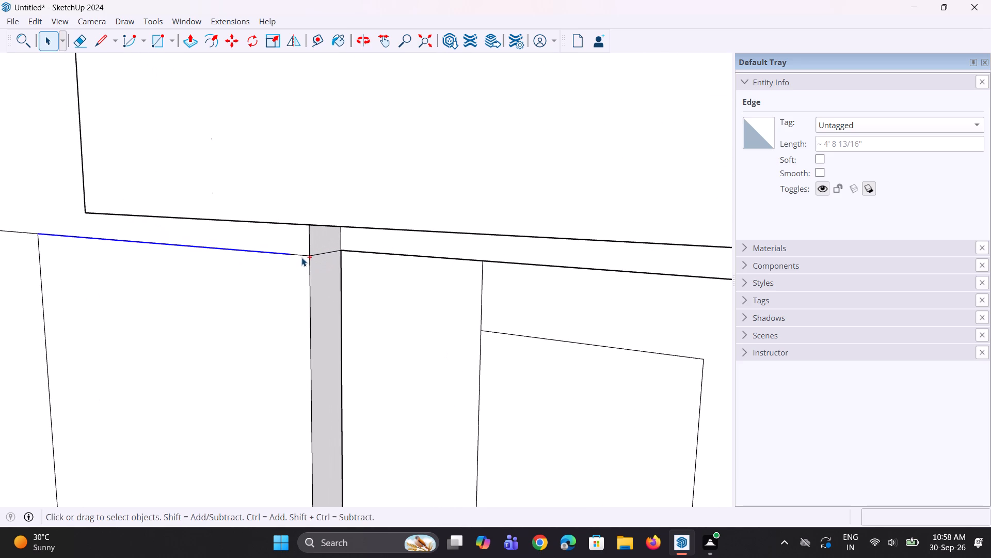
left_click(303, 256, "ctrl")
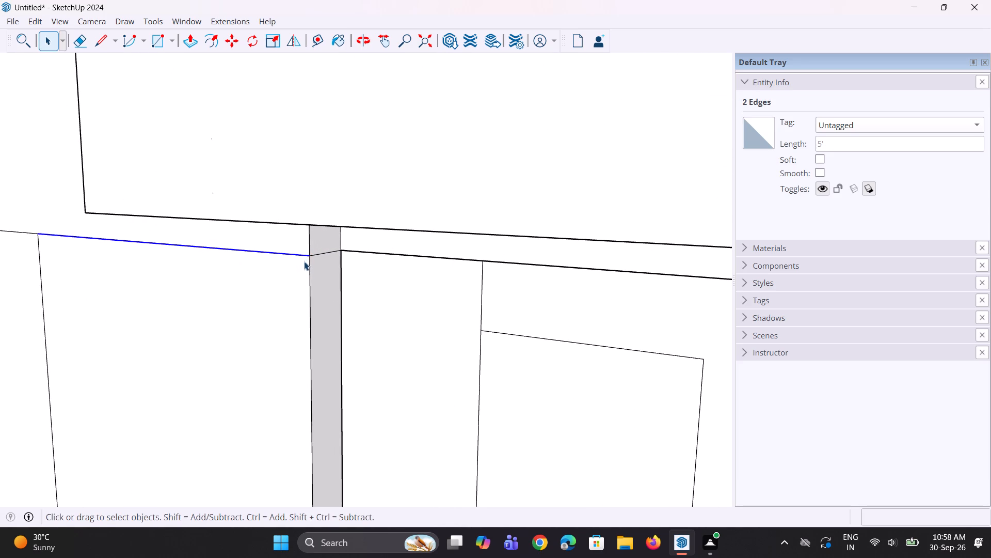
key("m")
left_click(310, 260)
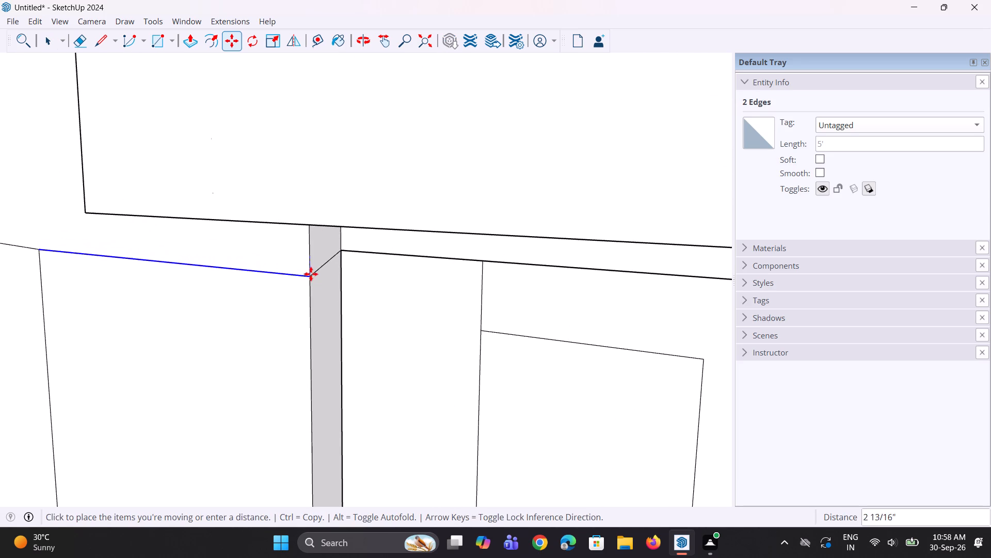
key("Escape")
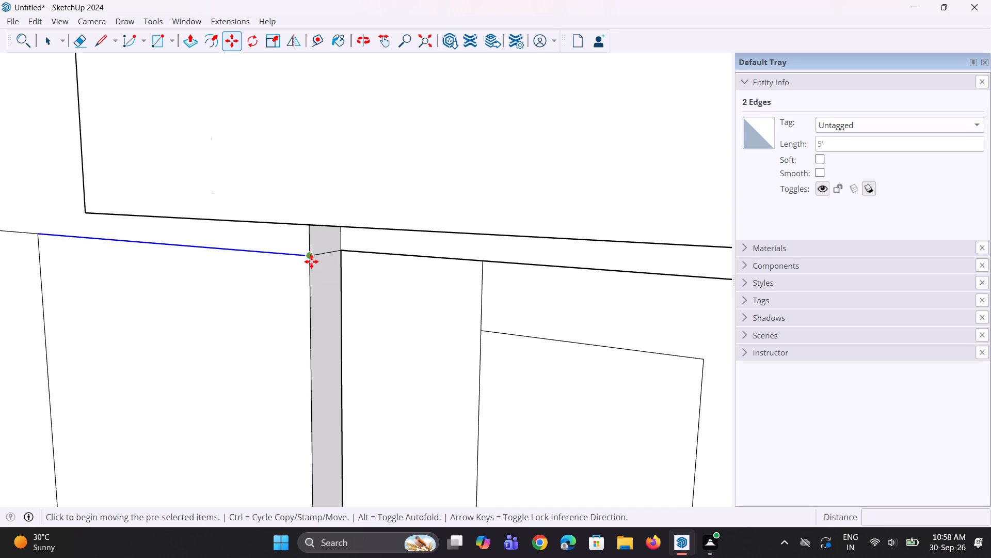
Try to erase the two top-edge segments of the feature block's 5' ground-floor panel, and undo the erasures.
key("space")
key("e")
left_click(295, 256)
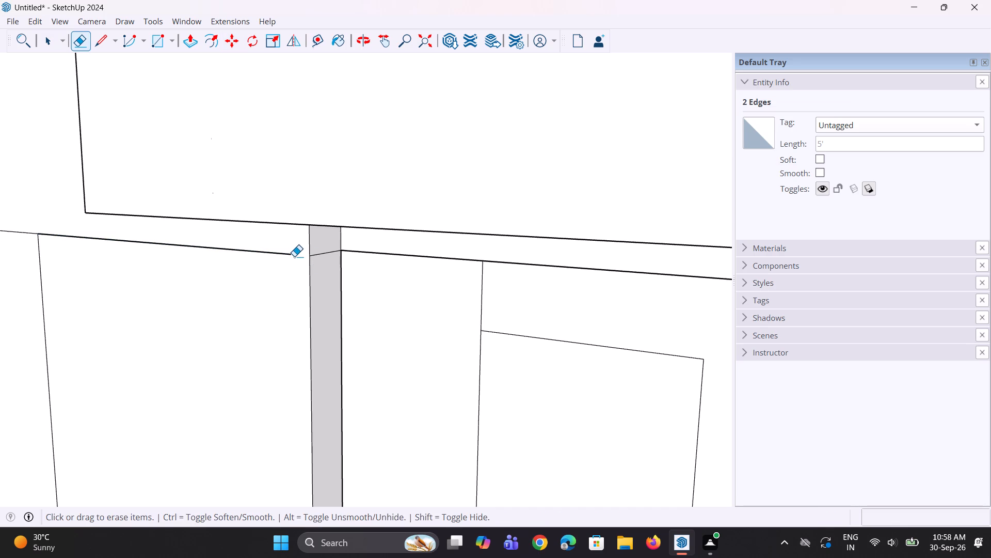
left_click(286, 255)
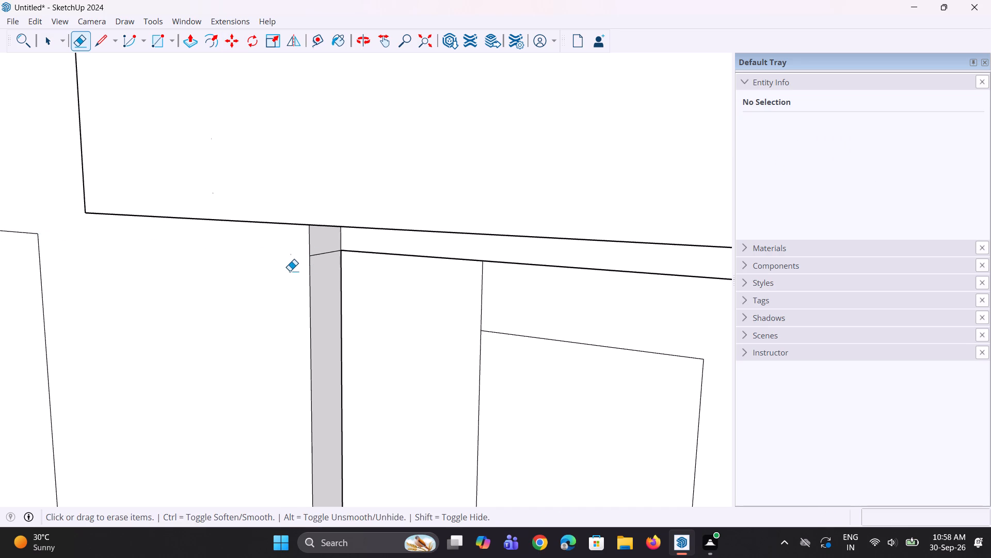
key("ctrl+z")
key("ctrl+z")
Copy both top-edge segments of the 5' ground-floor panel 6" downward along the feature block's corner edge.
key("space")
key("space")
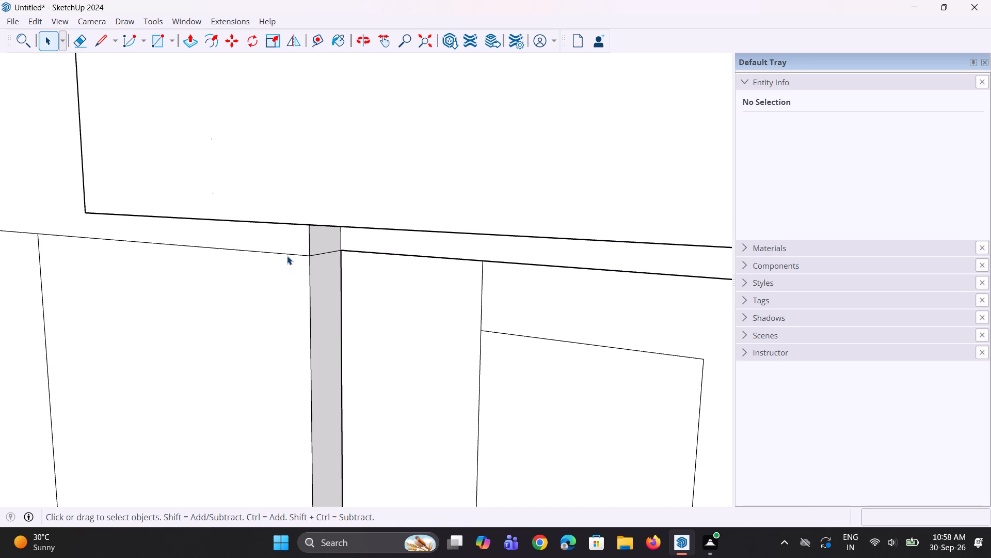
left_click(287, 256)
scroll(312, 253, "up", 1)
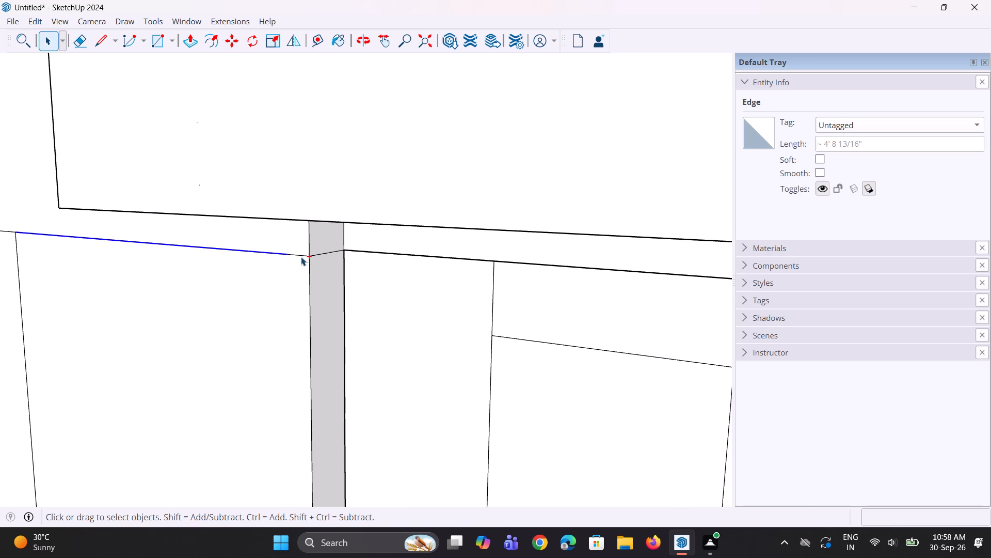
left_click(302, 255, "ctrl")
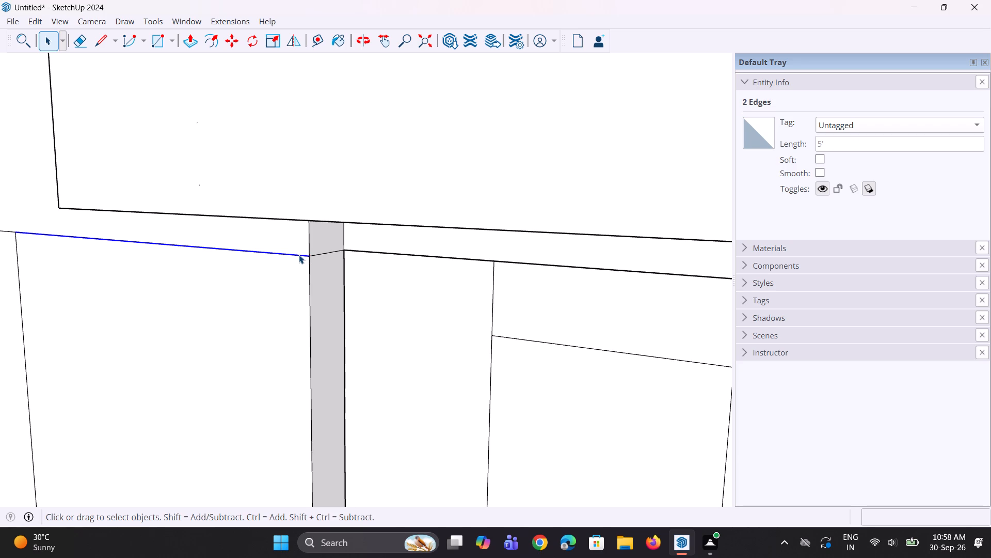
key("m")
left_click(308, 260)
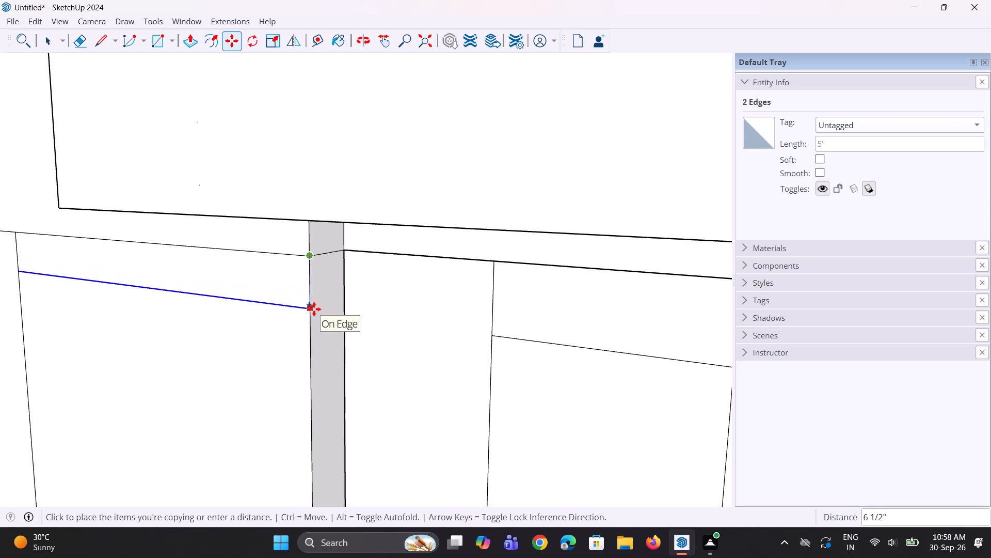
key("6")
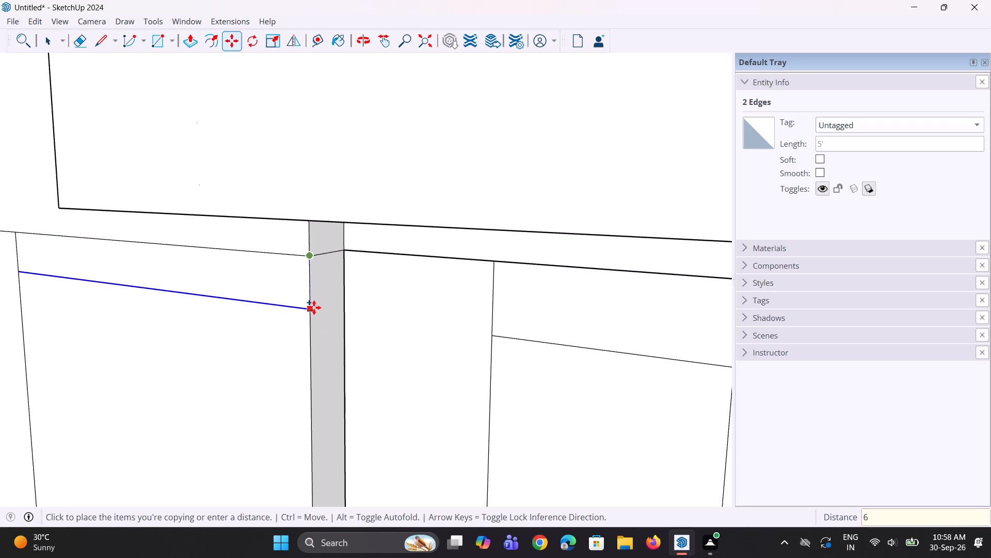
key("shift+quotedbl")
key("Return")
middle_click_drag(245, 346, 326, 344)
key("space")
key("space")
Move the copied top edge of the 5' panel a further 3" down.
scroll(280, 339, "down", 5)
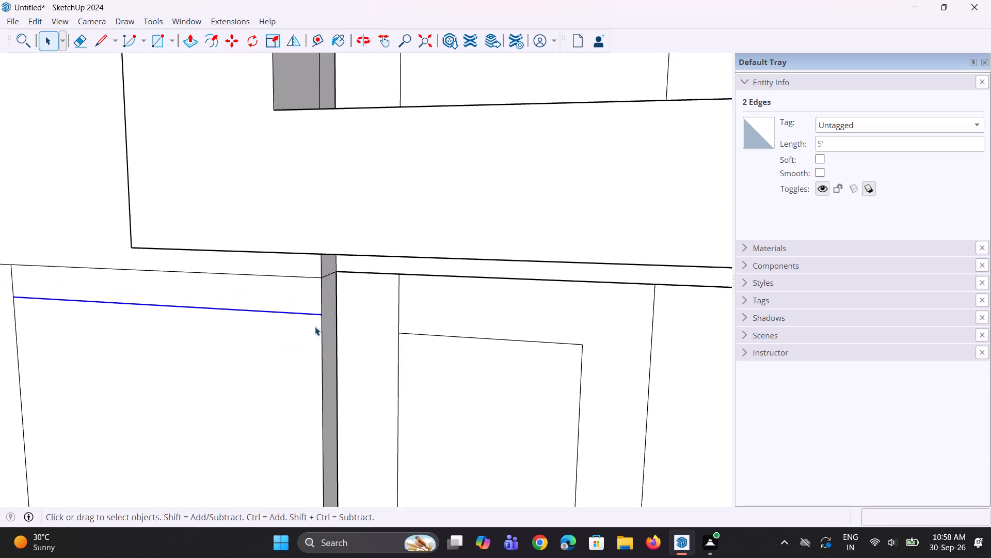
scroll(315, 327, "down", 4)
middle_click_drag(218, 324, 264, 321)
middle_click_drag(188, 314, 270, 309)
scroll(267, 313, "down", 5)
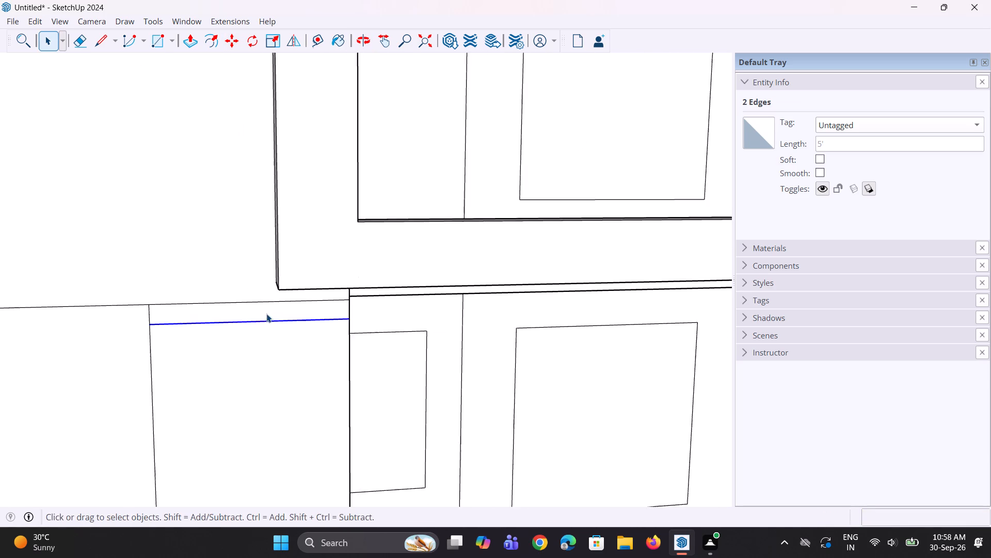
scroll(266, 314, "down", 1)
middle_click_drag(262, 320, 248, 318)
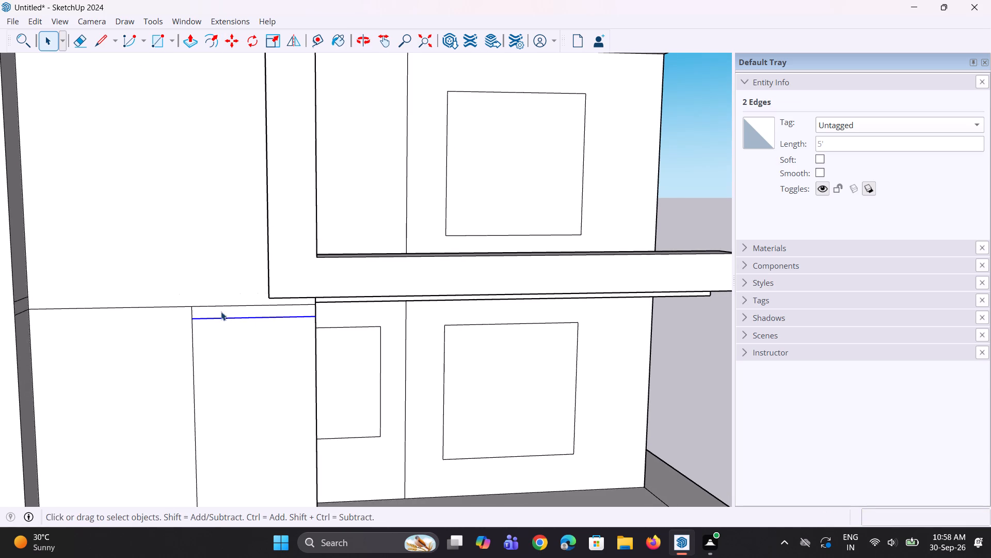
scroll(305, 334, "up", 2)
key("m")
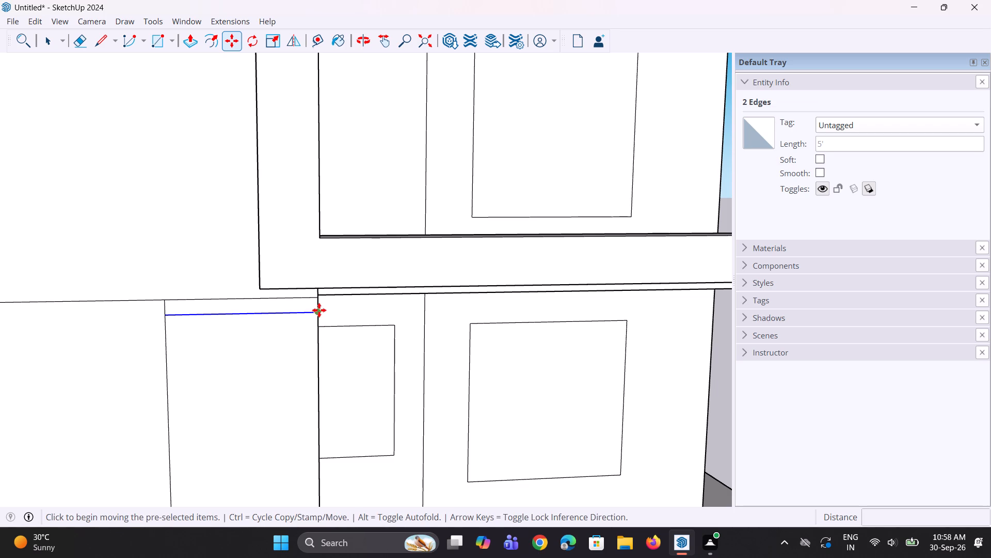
left_click(318, 311)
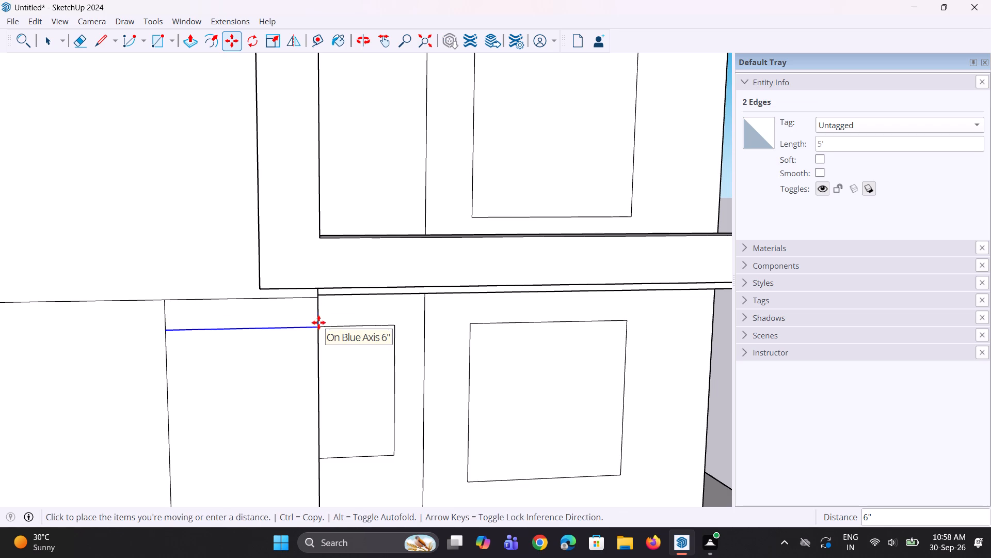
key("3")
key("shift+quotedbl")
key("Return")
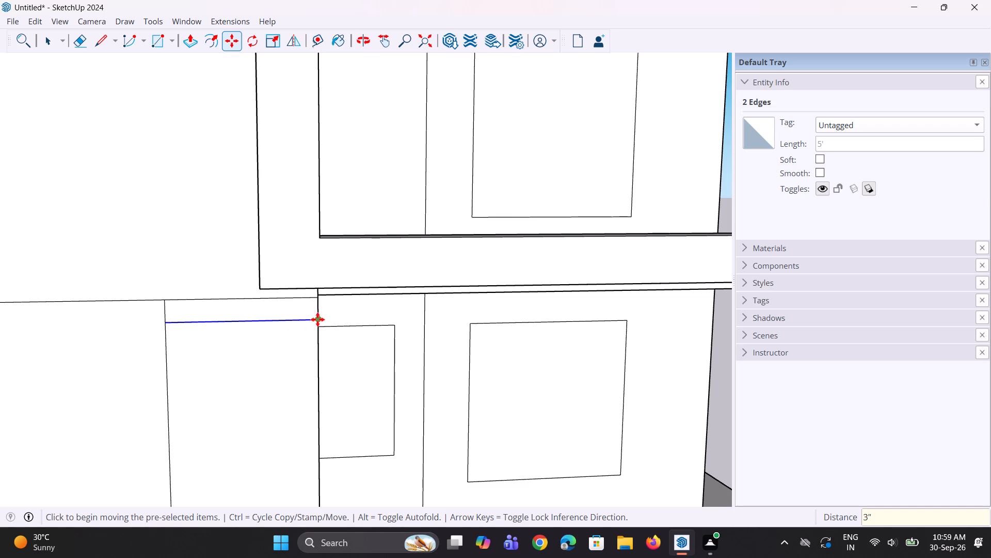
left_click(317, 319)
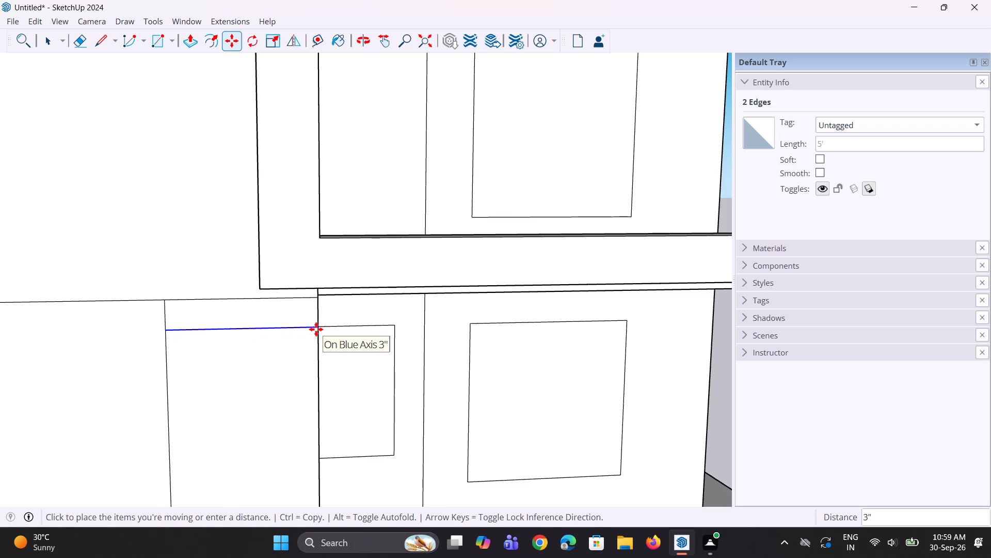
key("Escape")
Erase the original top edge above the lowered panel edge, including the short stub at the block's corner.
middle_click_drag(331, 321, 271, 296)
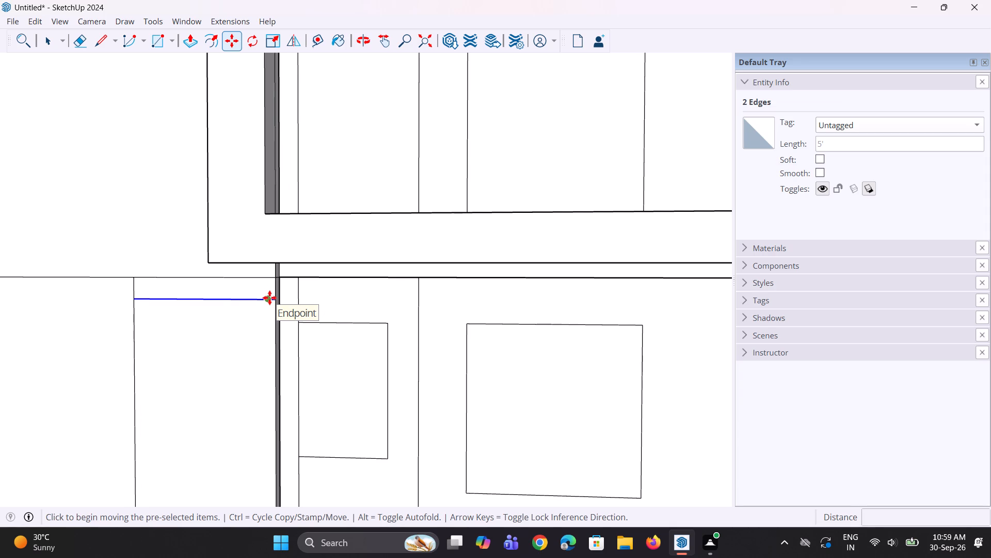
middle_click(269, 298)
scroll(283, 308, "down", 2)
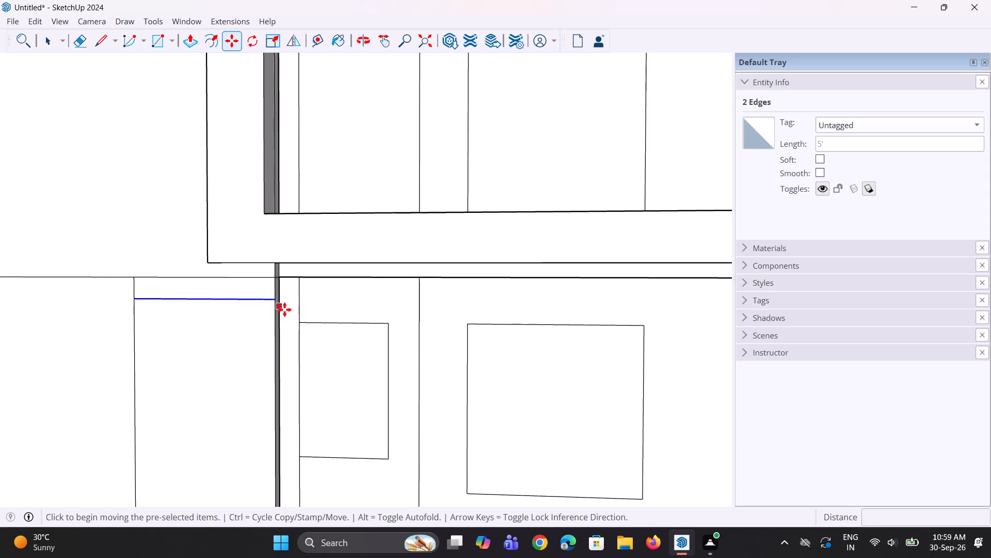
scroll(284, 309, "down", 6)
middle_click_drag(306, 309, 311, 309)
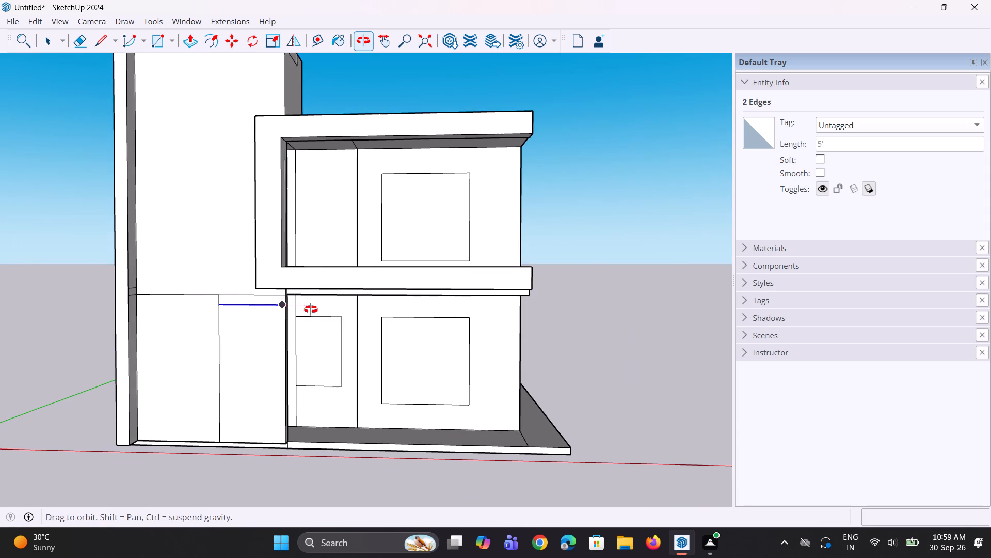
middle_click_drag(311, 309, 311, 309)
middle_click_drag(312, 310, 329, 312)
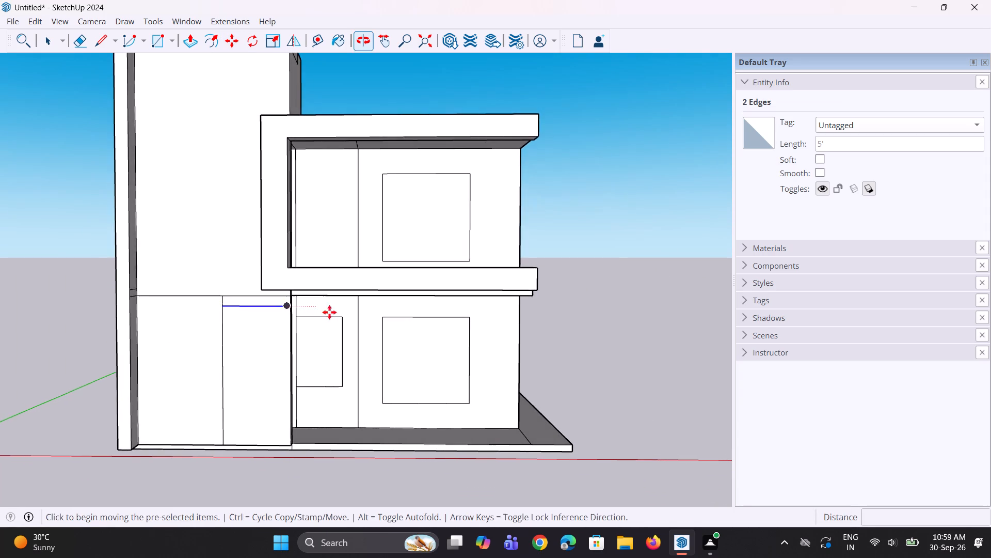
scroll(200, 293, "up", 4)
key("c")
key("e")
scroll(245, 308, "up", 4)
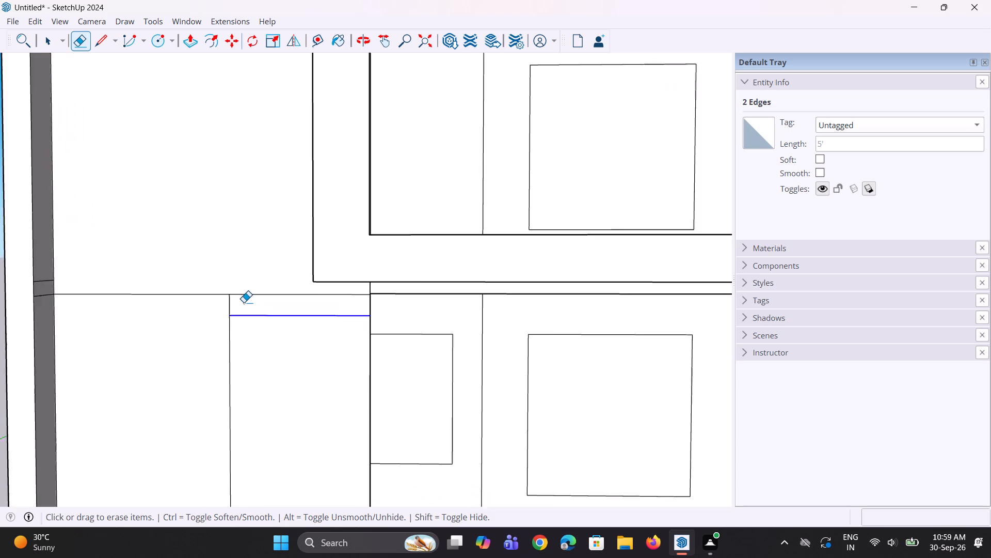
scroll(244, 302, "up", 1)
left_click(255, 293)
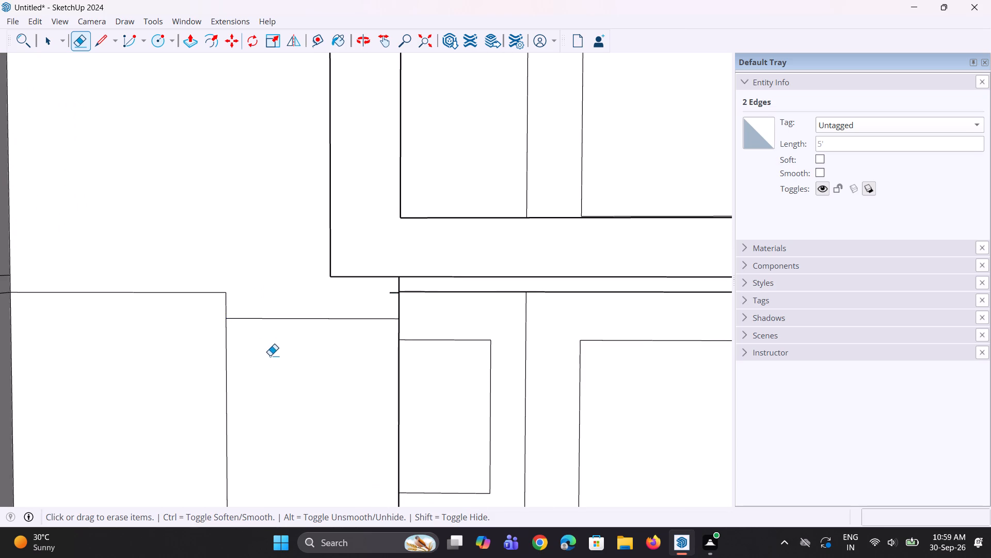
scroll(271, 359, "down", 5)
scroll(336, 321, "up", 11)
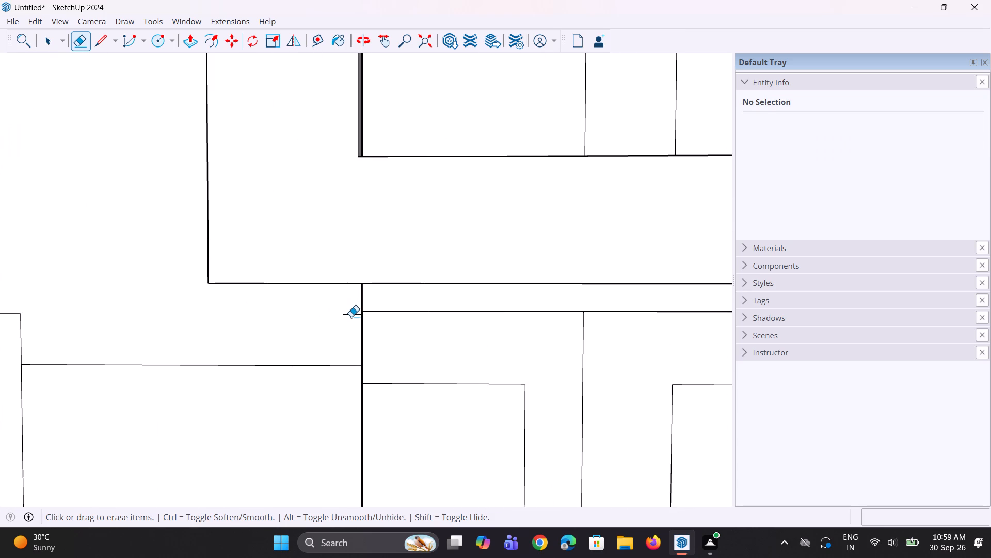
left_click(351, 316)
Erase the remaining horizontal floor line beside the panel and the vertical stub above the panel's inner top corner.
scroll(317, 343, "down", 11)
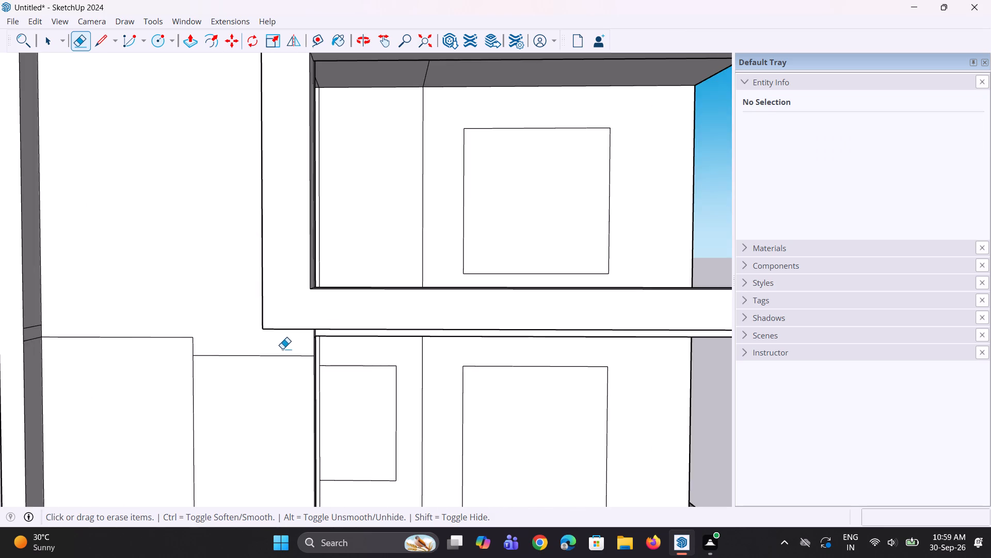
middle_click_drag(289, 348, 335, 339)
scroll(303, 336, "down", 11)
middle_click_drag(286, 344, 278, 345)
scroll(245, 326, "up", 5)
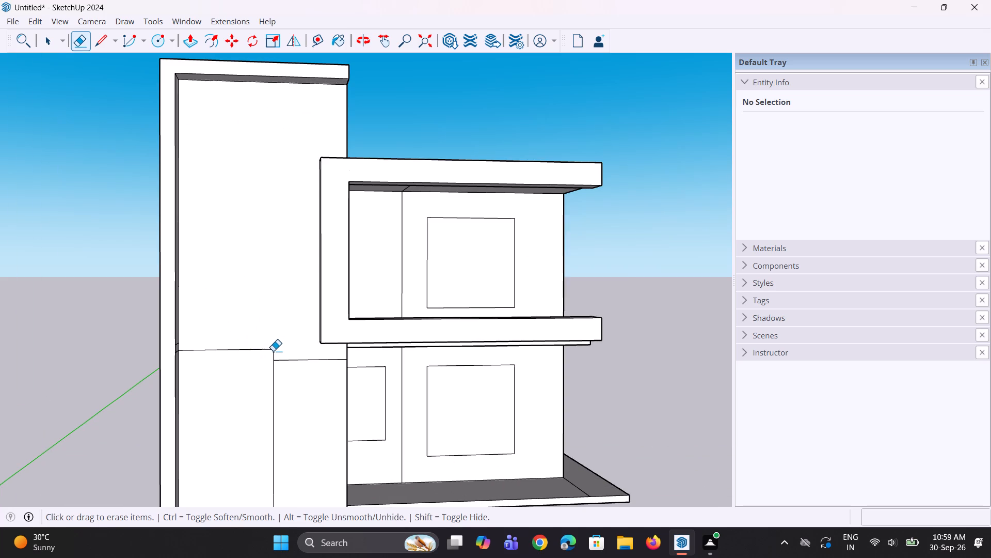
left_click(273, 351)
Draw a diagonal line about 6' 2" long from the 5' panel's outer top corner down to its inner vertical edge.
scroll(227, 380, "down", 5)
middle_click_drag(226, 378, 221, 378)
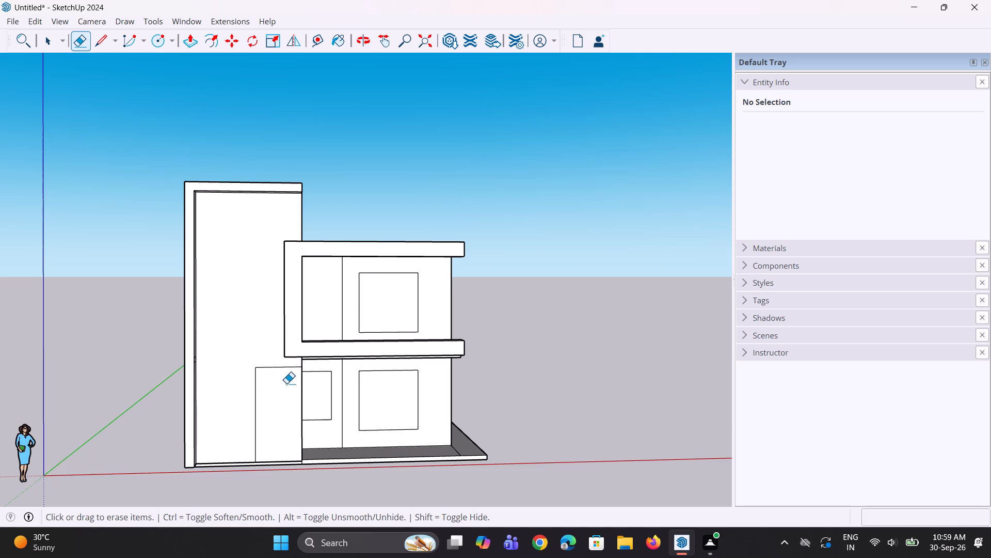
middle_click_drag(291, 383, 271, 389)
key("space")
key("l")
scroll(314, 362, "up", 2)
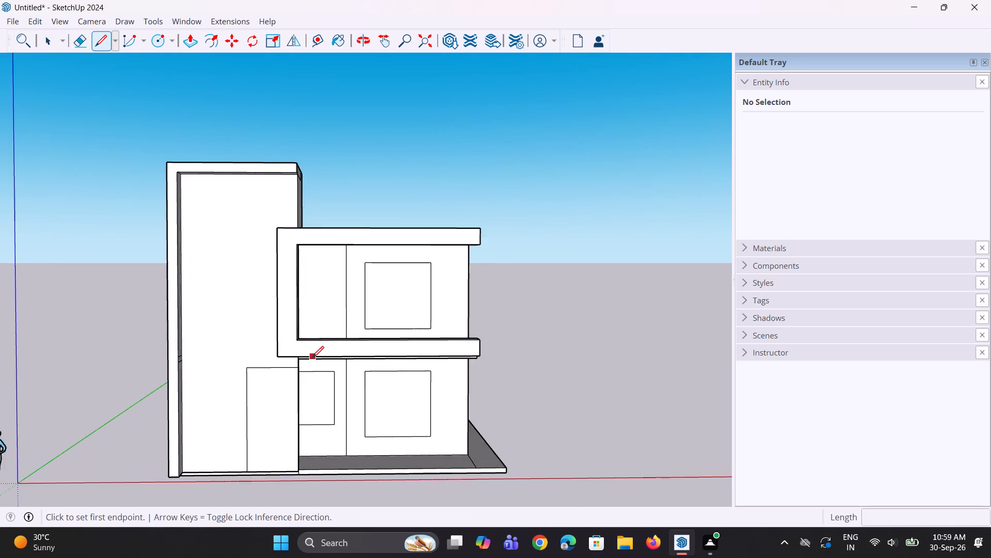
scroll(309, 361, "up", 2)
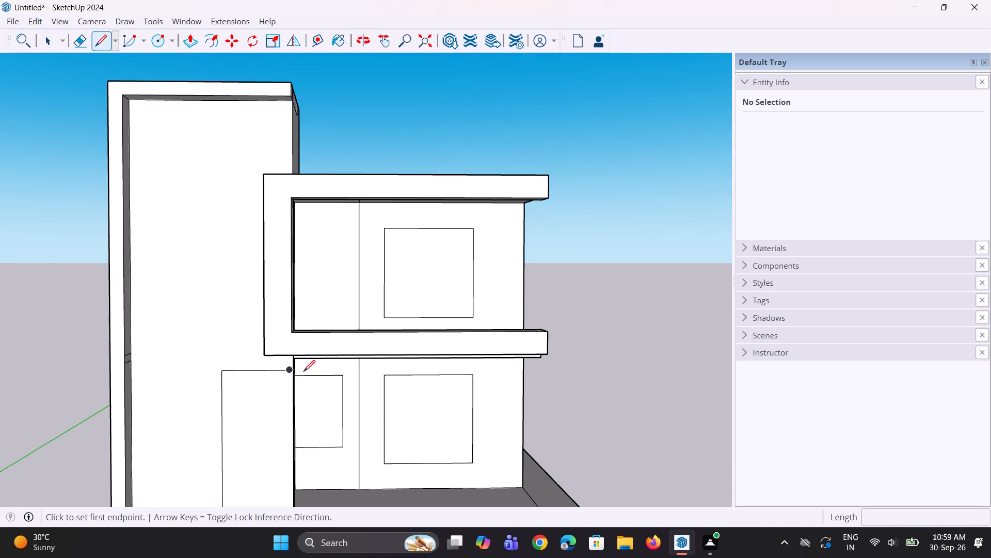
left_click(290, 370)
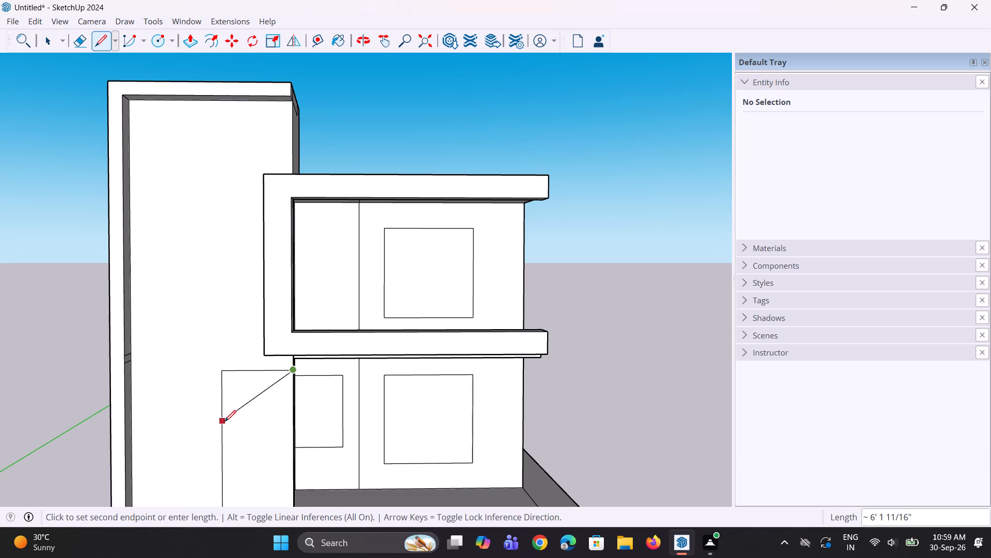
left_click(225, 421)
middle_click_drag(286, 424, 264, 425)
key("space")
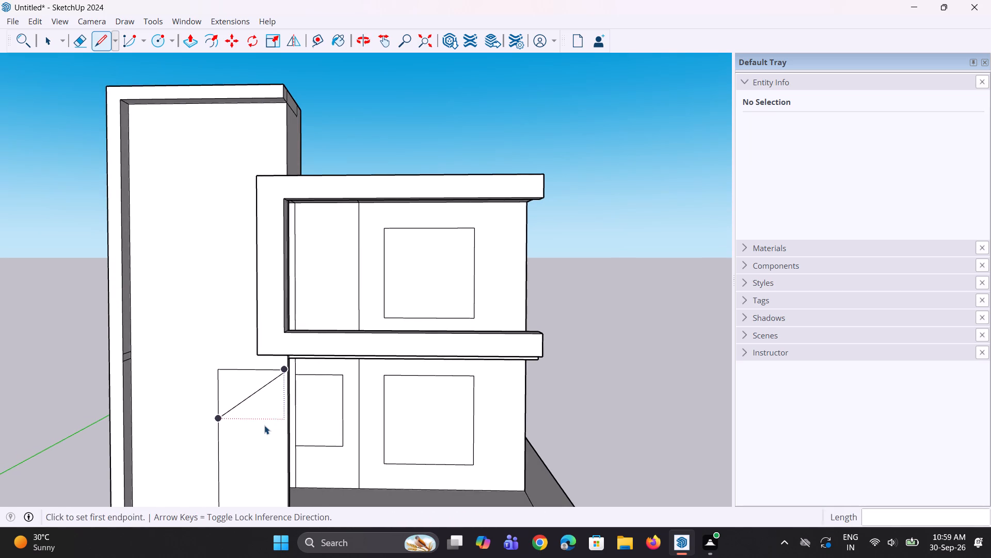
key("space")
Draw a short line across the feature block's thin side face at the height of the panel's outer top corner.
middle_click_drag(267, 428, 234, 433)
key("o")
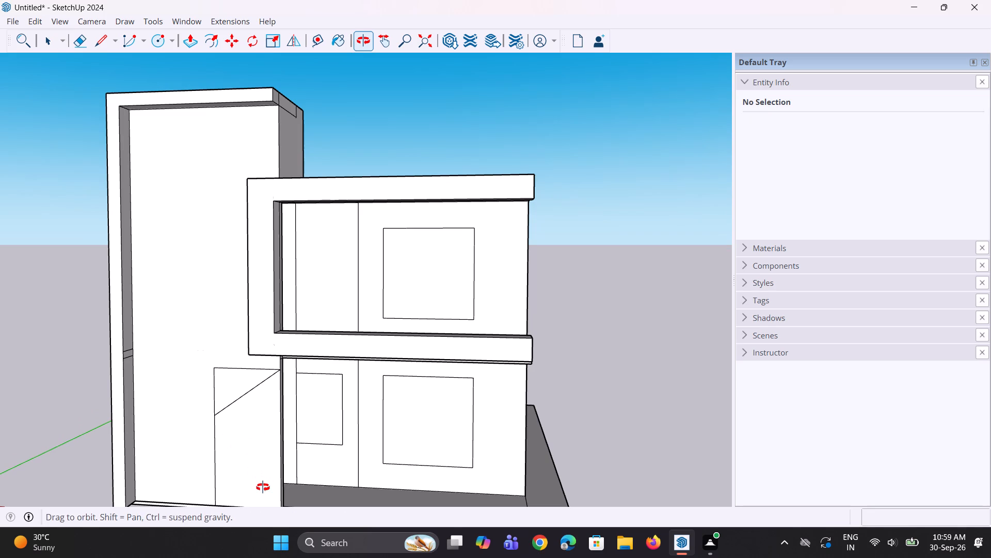
key("Escape")
key("p")
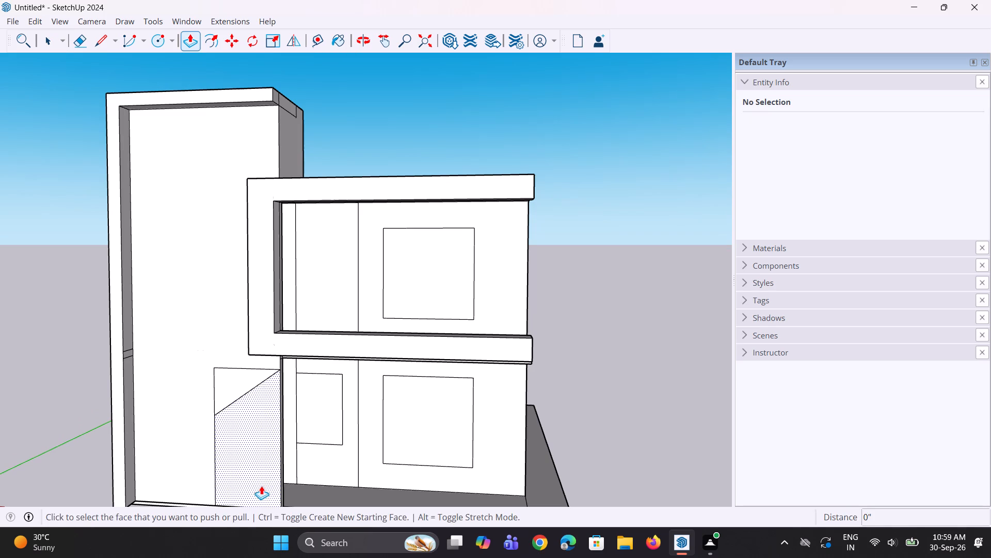
middle_click_drag(265, 479, 103, 463)
key("space")
key("space")
middle_click_drag(247, 397, 230, 429)
scroll(275, 382, "up", 2)
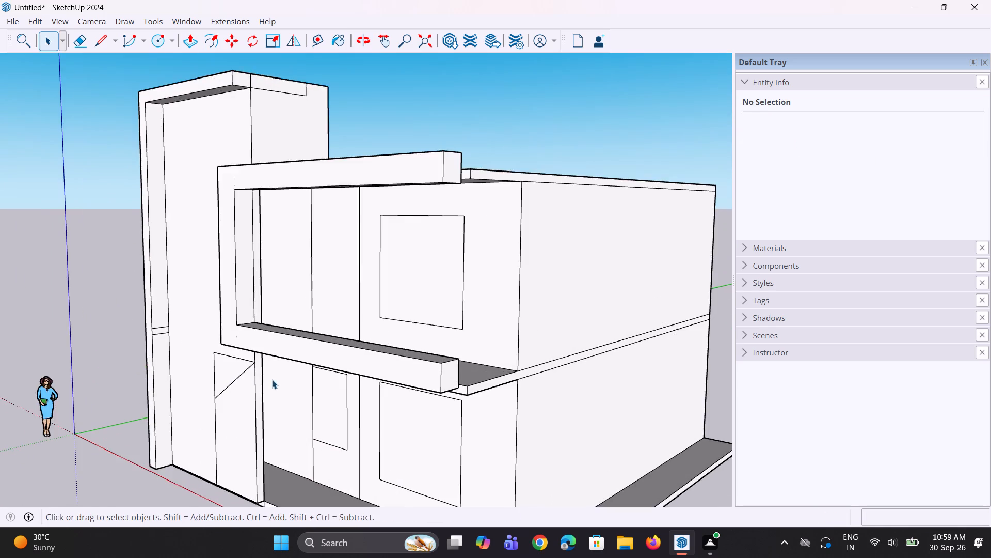
scroll(272, 380, "up", 2)
key("l")
scroll(253, 352, "up", 1)
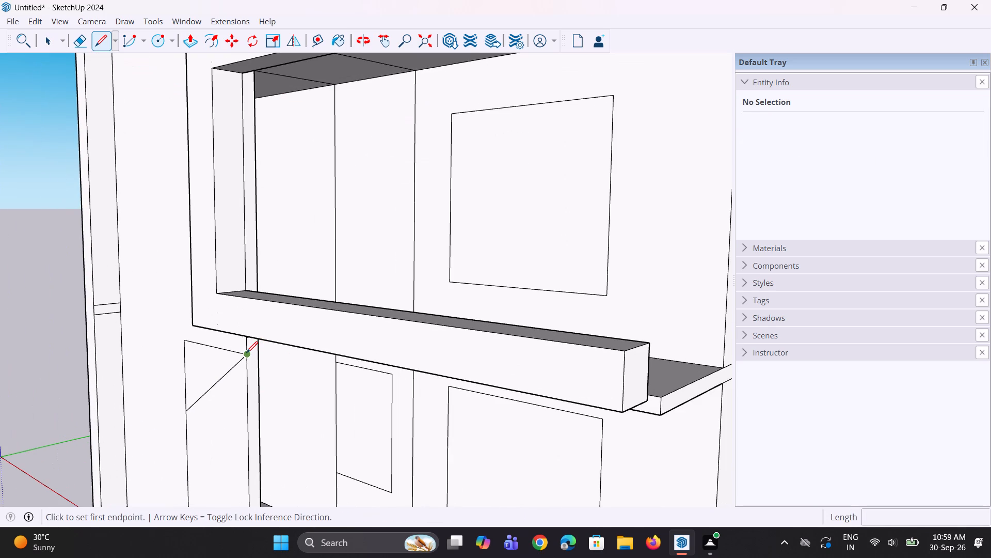
left_click(246, 353)
left_click(260, 351)
key("space")
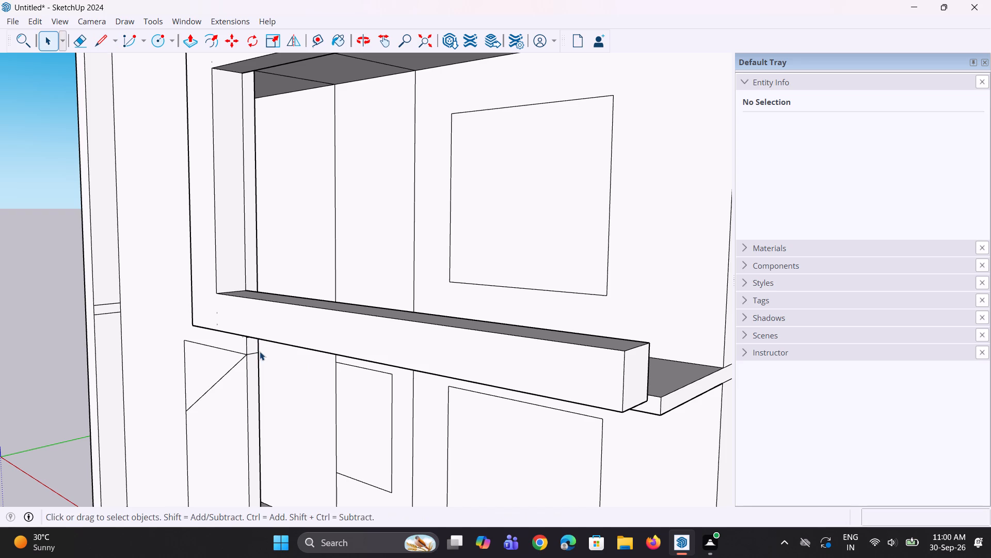
Push the panel face below the diagonal inward 7 9/16" through the wall thickness to cut a sloped-top opening.
key("p")
left_click(253, 405)
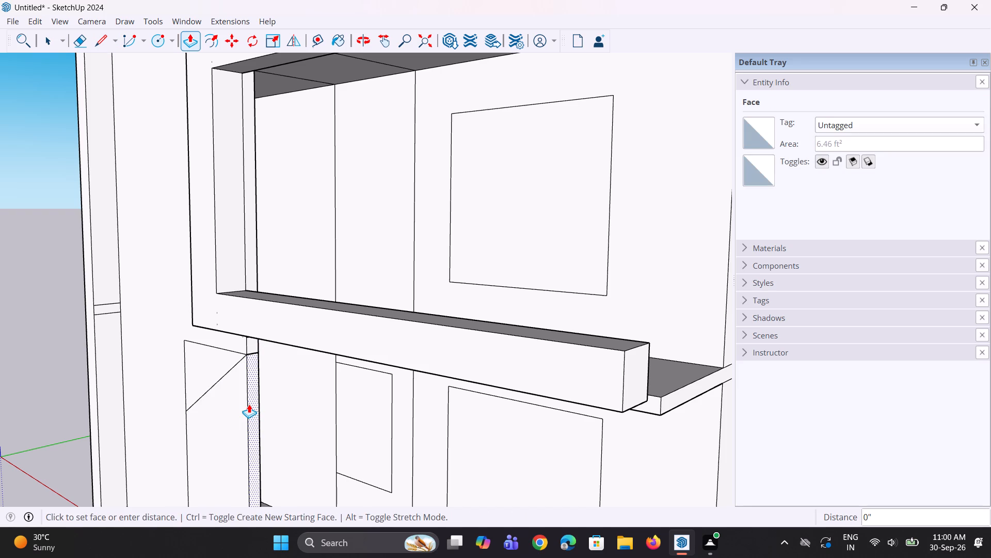
key("Escape")
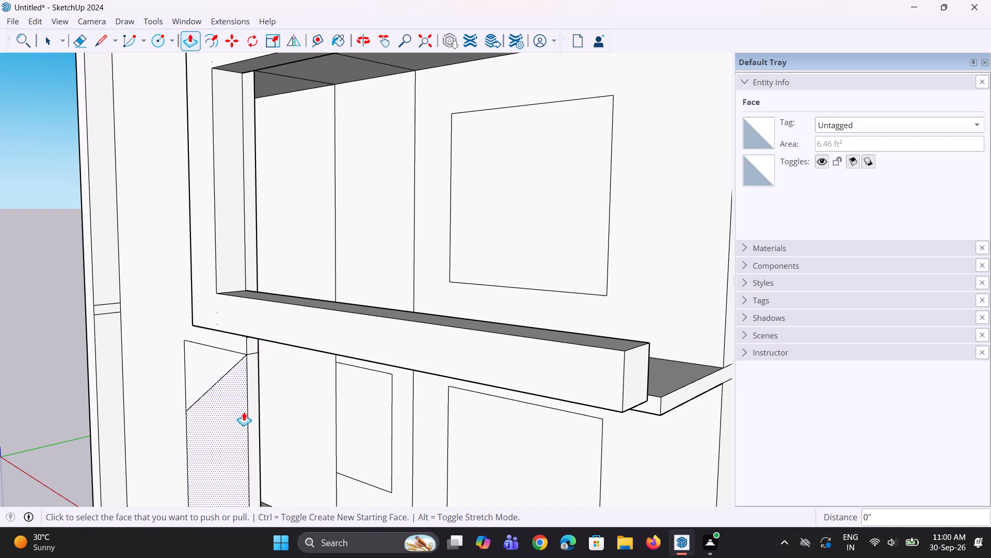
left_click(256, 424)
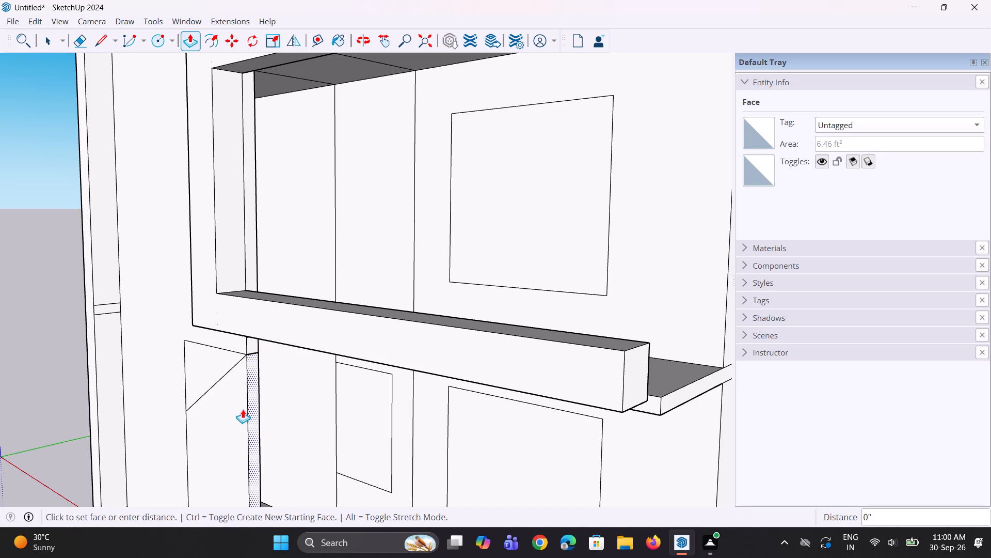
key("Escape")
middle_click_drag(283, 431, 178, 403)
scroll(251, 381, "up", 3)
middle_click_drag(244, 366, 191, 355)
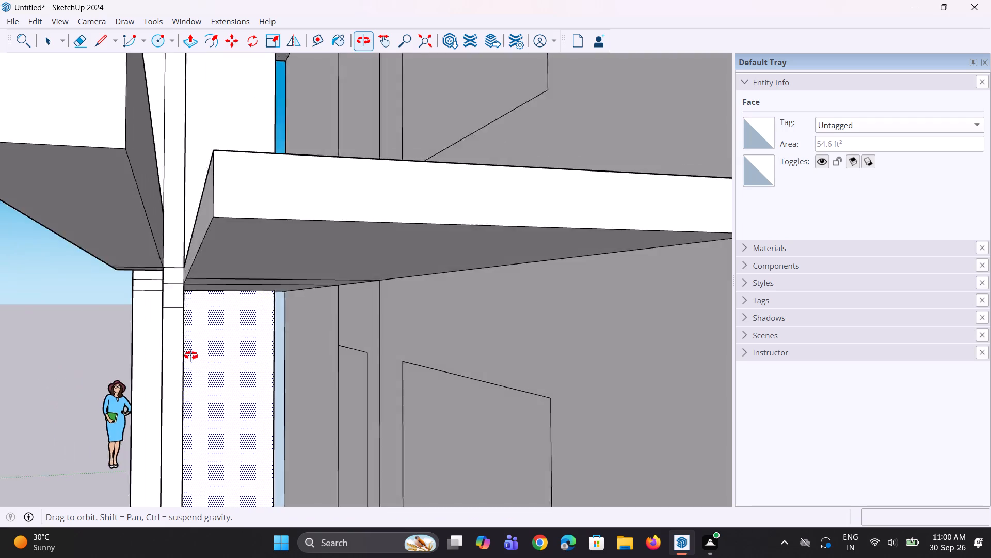
middle_click_drag(191, 355, 157, 361)
middle_click_drag(169, 346, 315, 352)
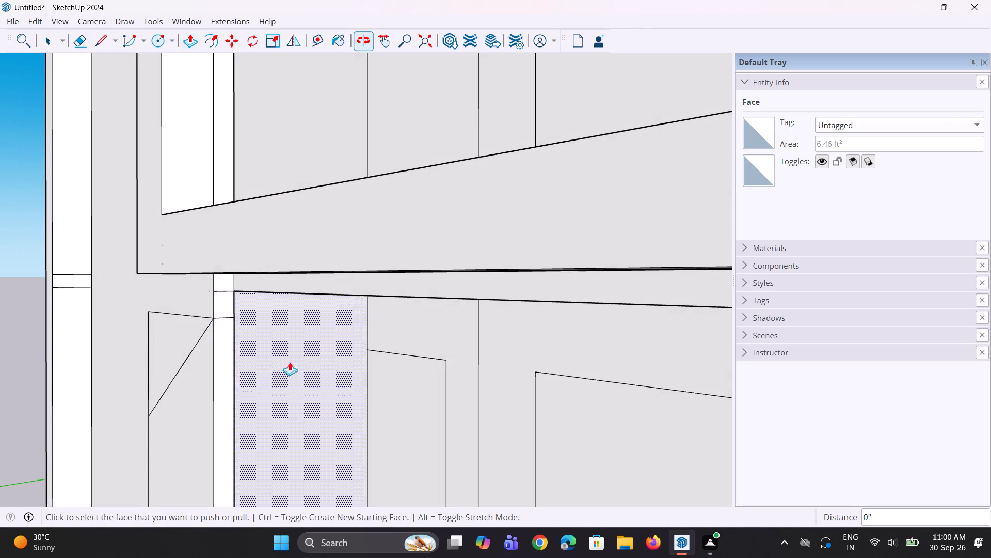
left_click(204, 391)
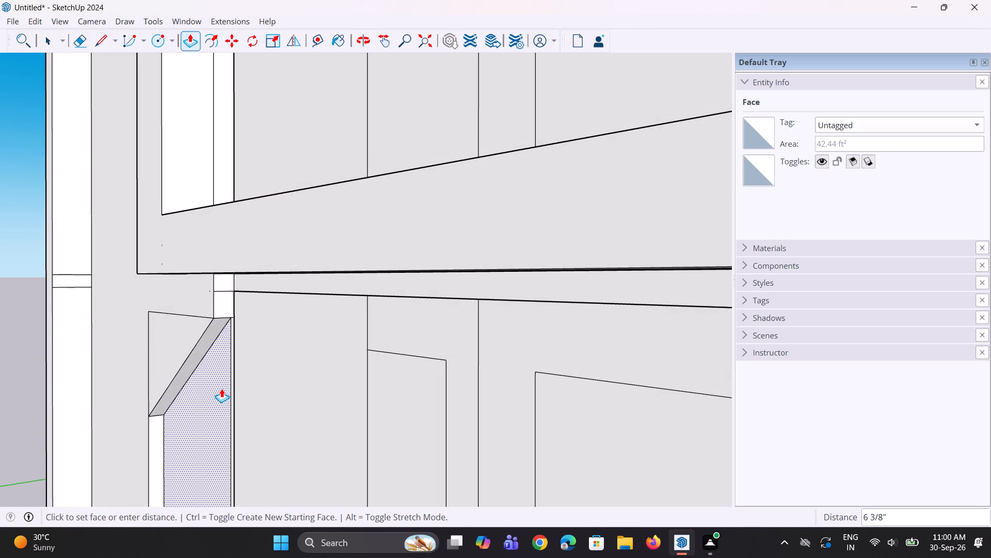
left_click(232, 399)
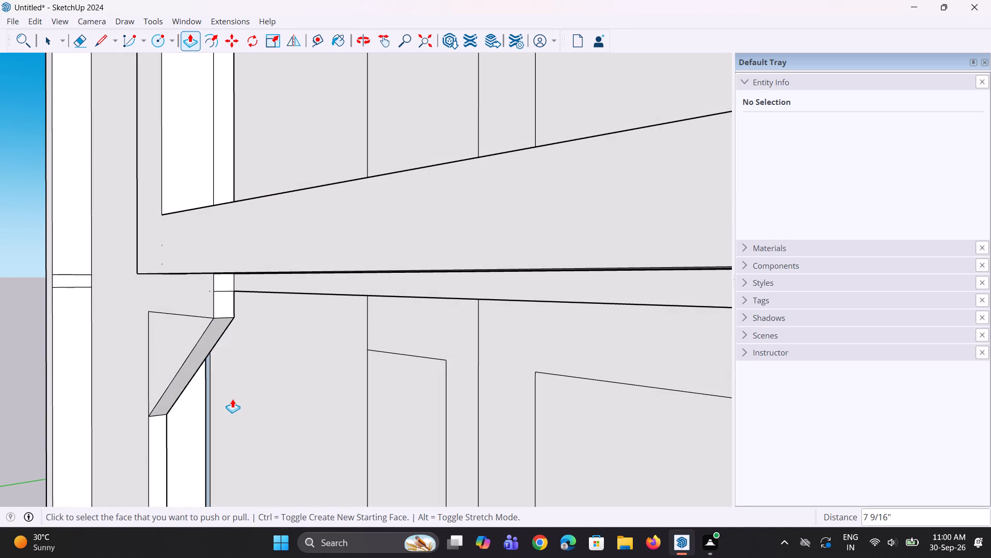
scroll(232, 399, "down", 5)
middle_click_drag(232, 399, 344, 419)
scroll(270, 414, "down", 5)
middle_click_drag(271, 399, 362, 388)
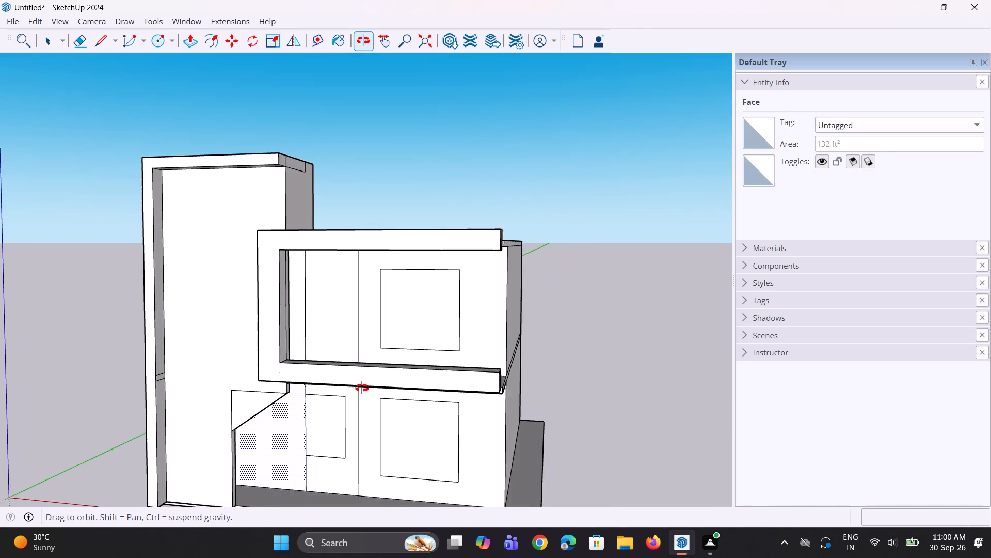
middle_click_drag(362, 388, 391, 376)
scroll(299, 382, "down", 4)
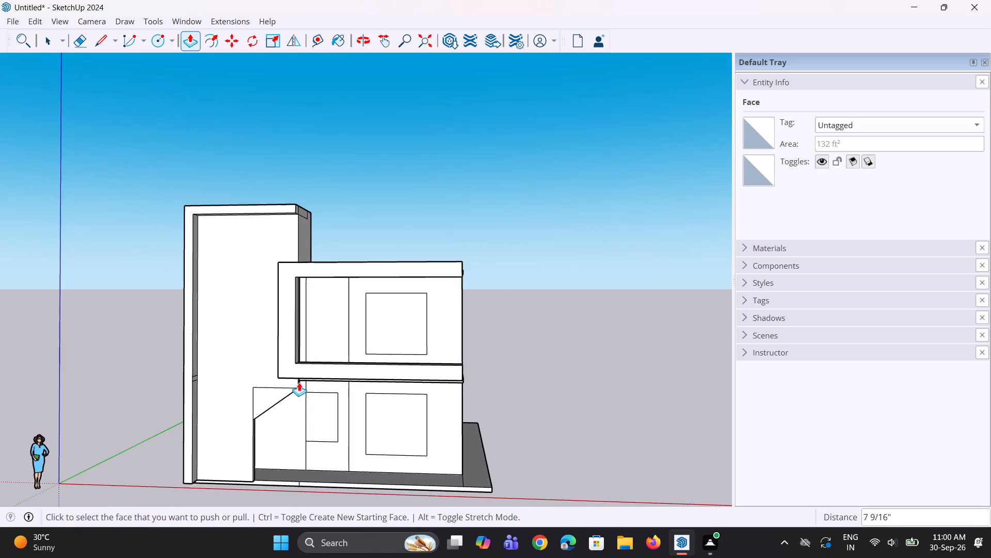
middle_click_drag(318, 387, 378, 392)
scroll(264, 426, "up", 3)
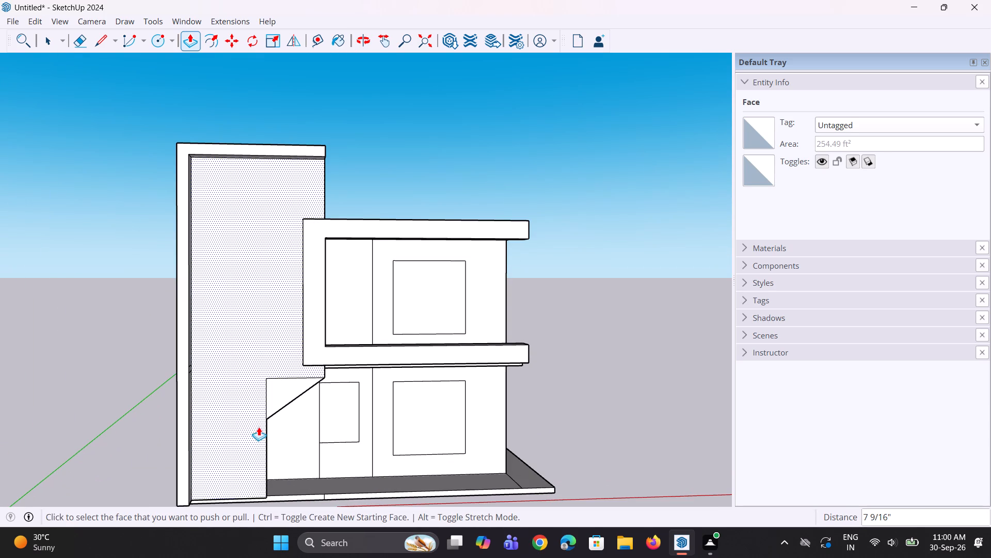
key("space")
key("space")
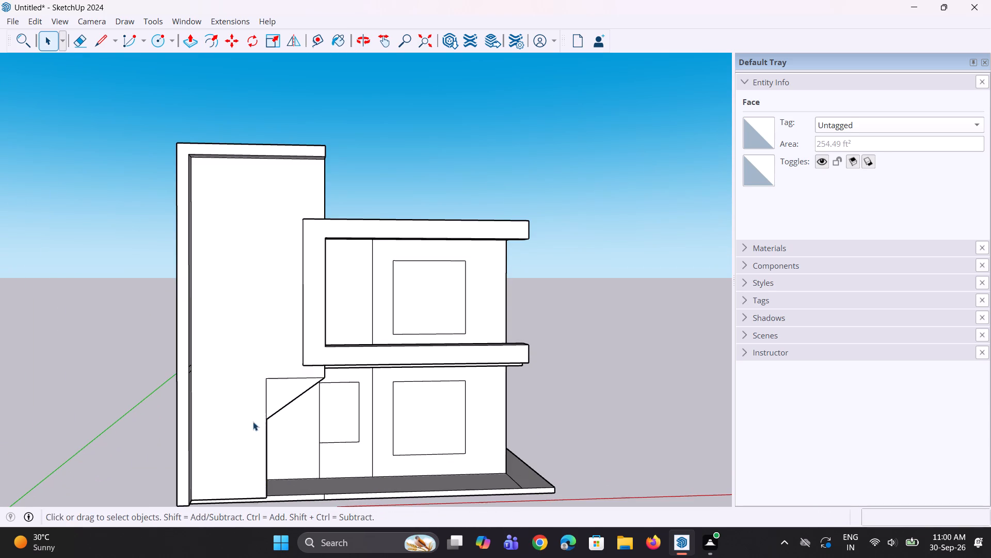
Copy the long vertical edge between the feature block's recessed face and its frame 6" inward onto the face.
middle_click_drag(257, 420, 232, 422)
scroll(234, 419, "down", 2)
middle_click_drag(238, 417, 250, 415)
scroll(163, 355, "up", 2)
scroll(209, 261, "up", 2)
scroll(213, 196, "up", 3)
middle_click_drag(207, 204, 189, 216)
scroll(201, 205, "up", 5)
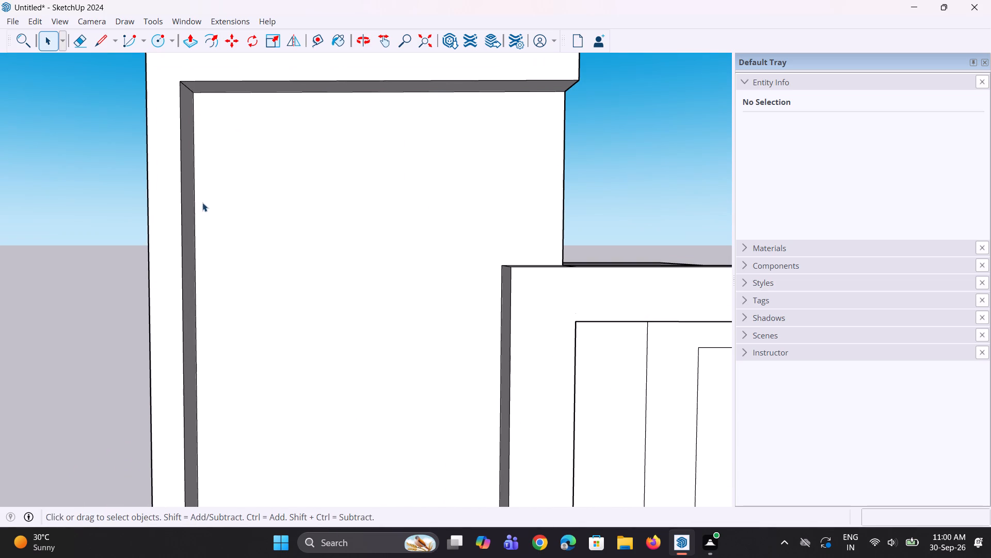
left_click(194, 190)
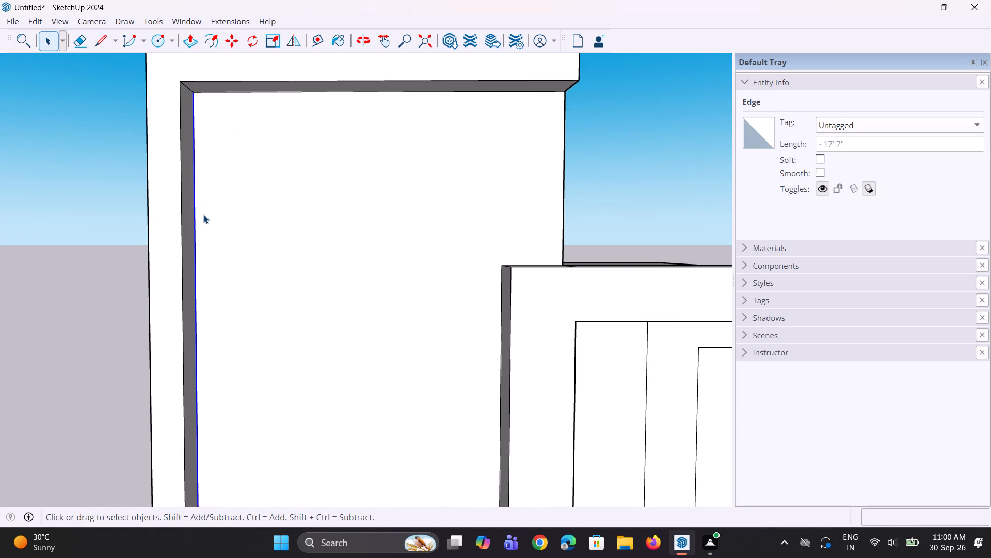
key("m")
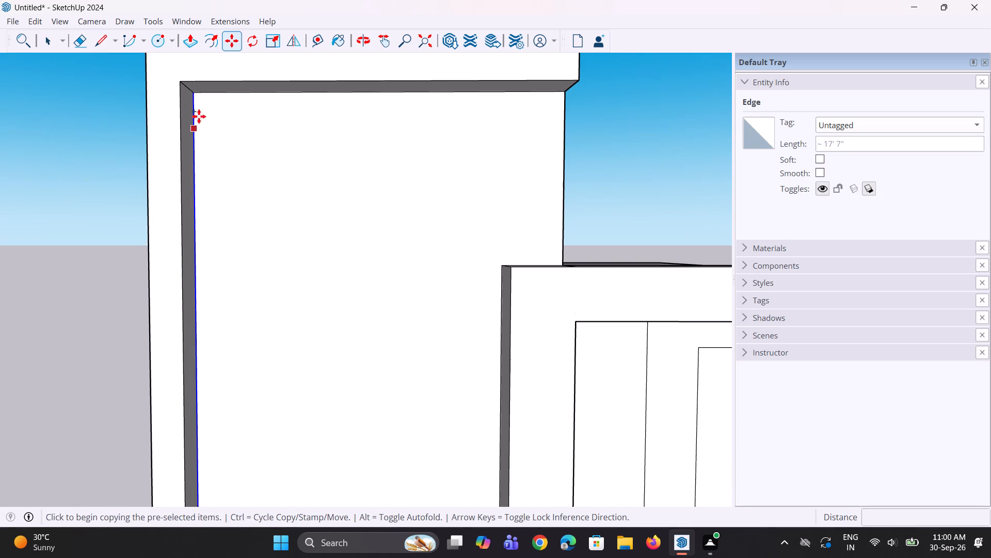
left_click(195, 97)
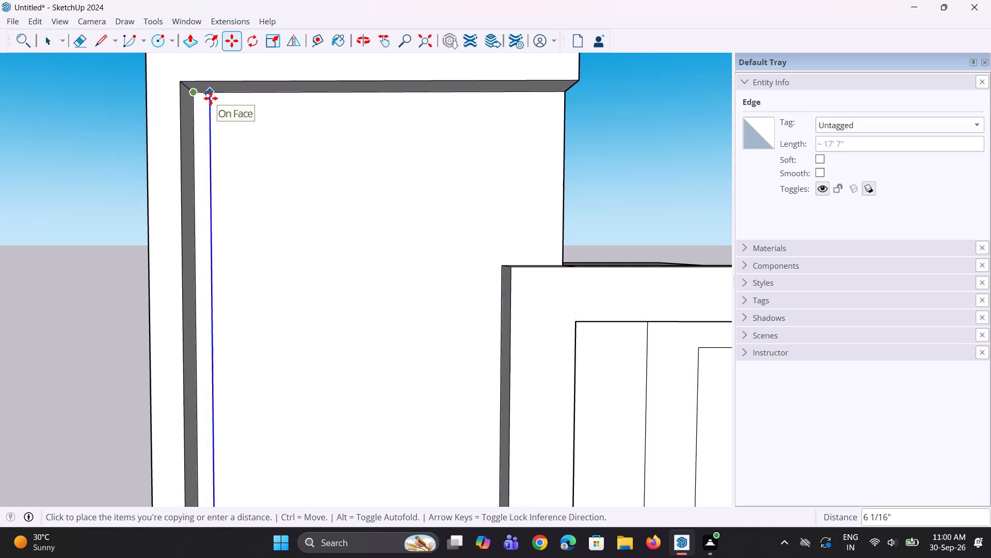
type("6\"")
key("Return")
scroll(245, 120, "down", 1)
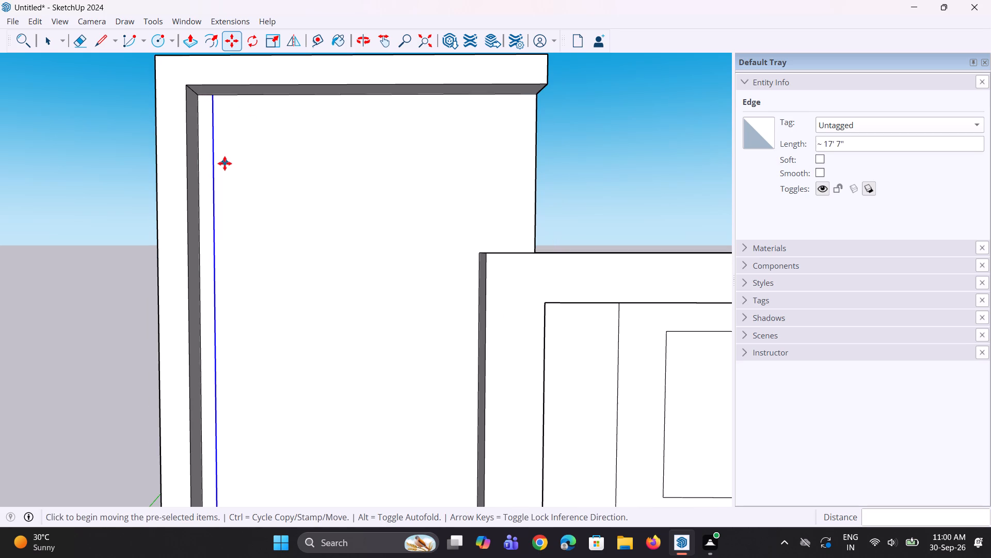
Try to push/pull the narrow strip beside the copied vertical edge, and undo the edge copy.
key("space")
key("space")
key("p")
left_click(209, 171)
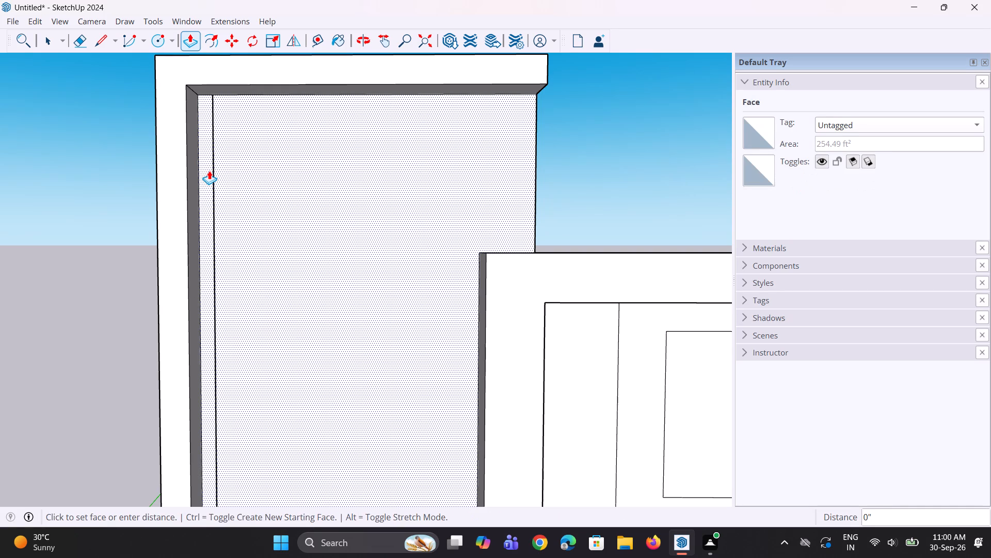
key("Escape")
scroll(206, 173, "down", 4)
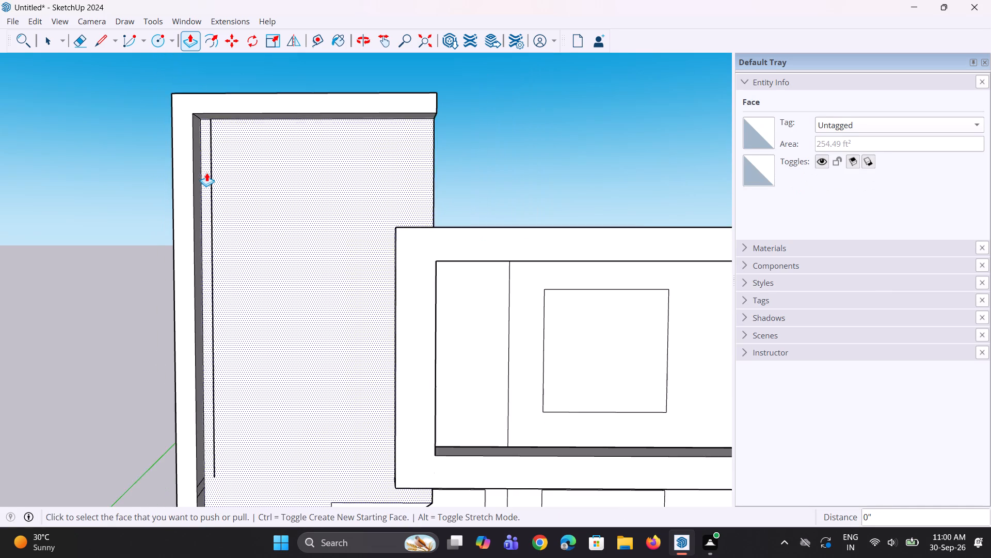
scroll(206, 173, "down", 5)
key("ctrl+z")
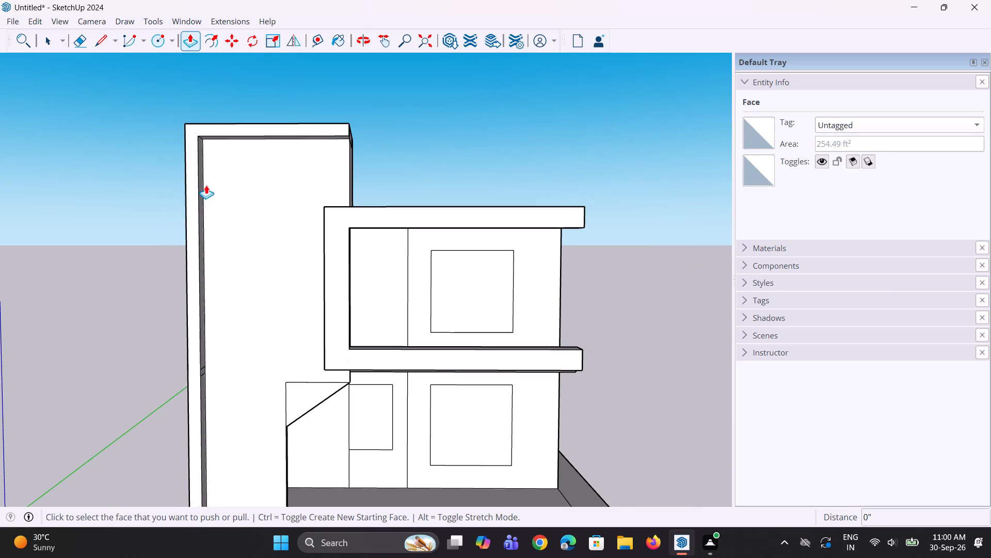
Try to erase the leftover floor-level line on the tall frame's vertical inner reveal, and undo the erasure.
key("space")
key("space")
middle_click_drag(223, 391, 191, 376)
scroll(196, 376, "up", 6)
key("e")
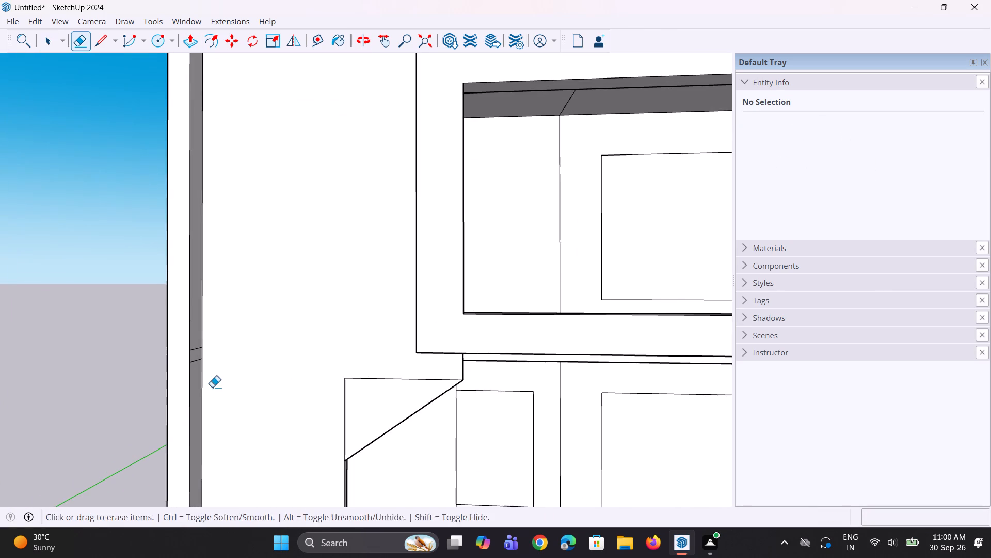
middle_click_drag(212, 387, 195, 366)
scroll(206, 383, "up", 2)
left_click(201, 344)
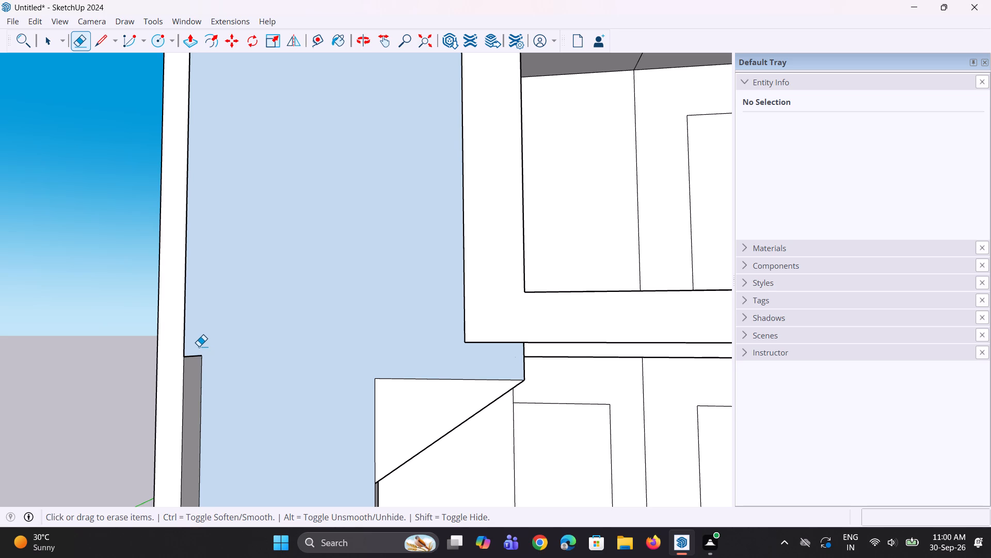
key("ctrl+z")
Hide the two short floor-level lines crossing the tall frame's vertical inner reveal with the Eraser tool.
scroll(189, 372, "up", 1)
middle_click_drag(189, 372, 134, 378)
scroll(186, 352, "up", 4)
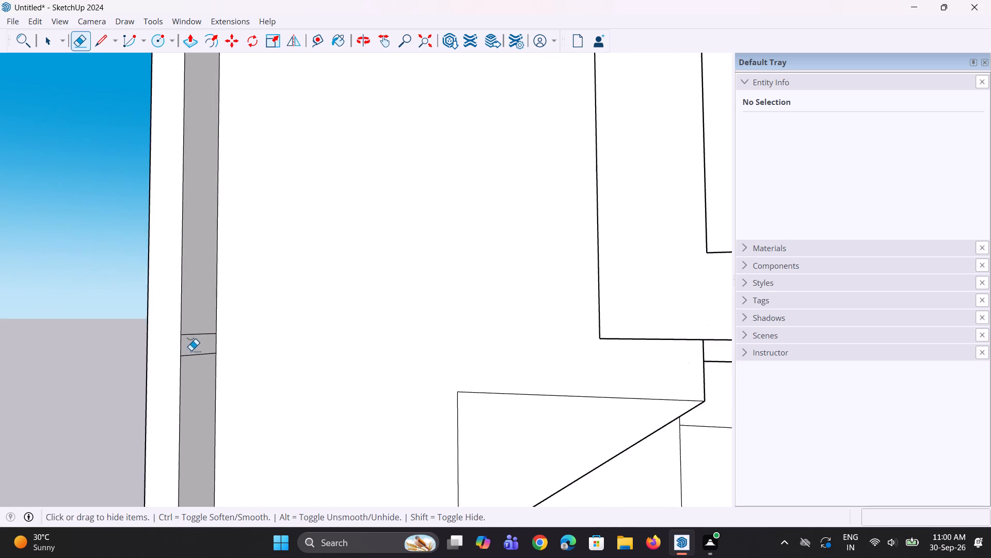
scroll(191, 350, "up", 3)
left_click(195, 327)
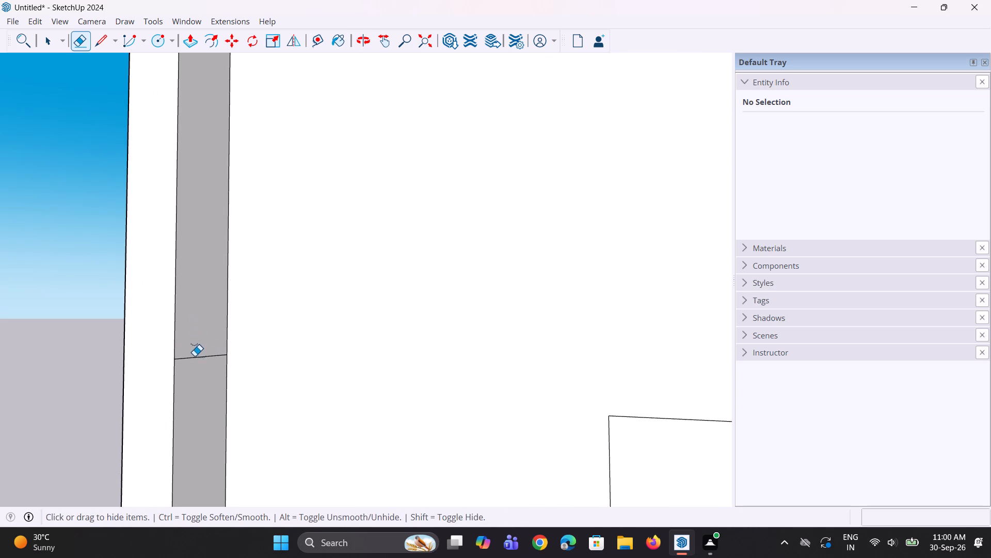
left_click(195, 358)
scroll(197, 361, "down", 19)
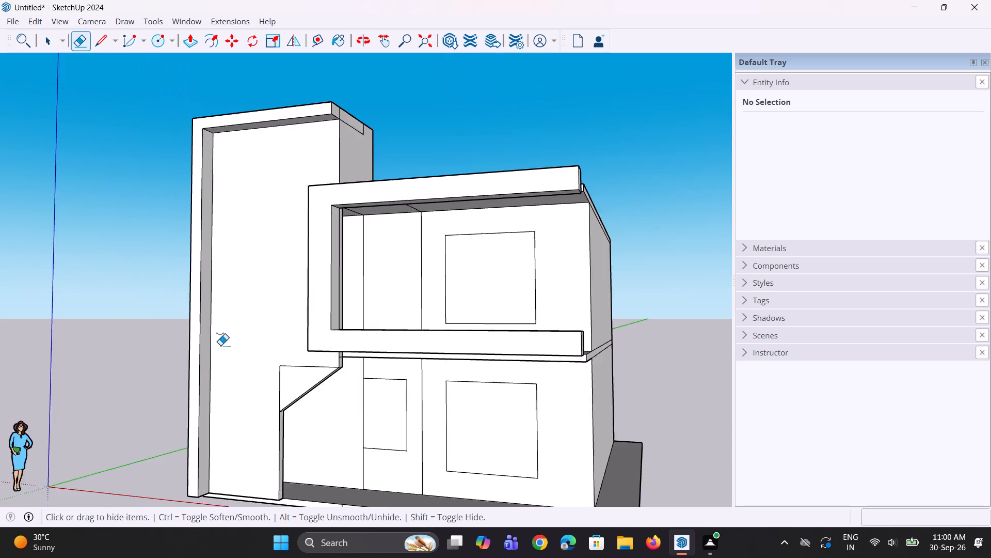
scroll(220, 345, "down", 2)
middle_click_drag(223, 399, 273, 416)
scroll(198, 459, "up", 4)
middle_click_drag(196, 442, 213, 439)
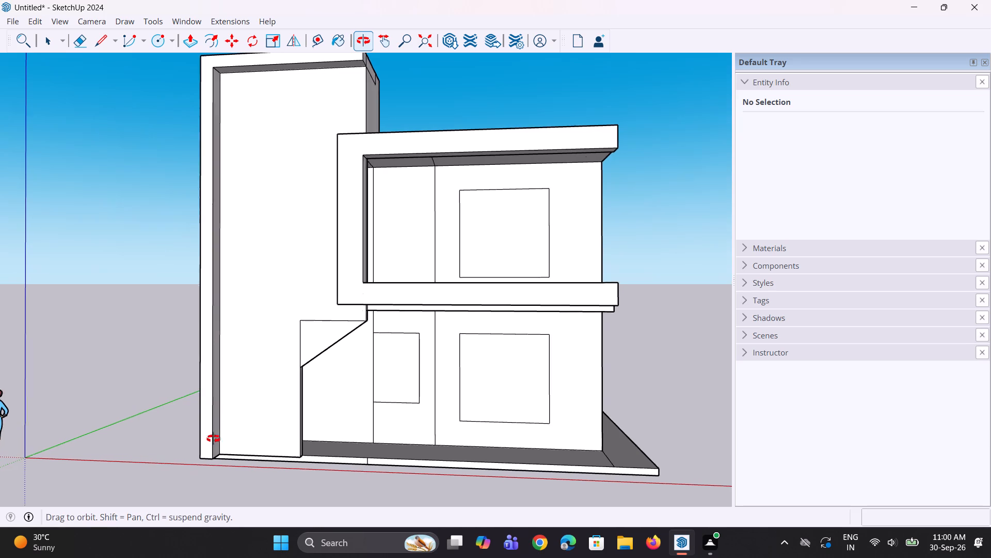
Examine the tall frame's inner reveal and base and the sloped-top opening from several angles.
middle_click_drag(213, 439, 214, 439)
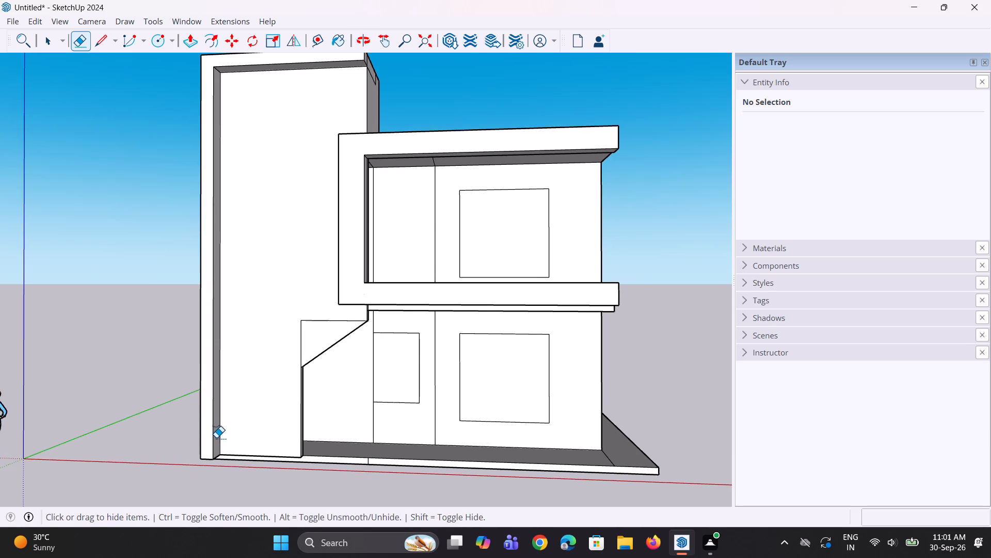
middle_click_drag(211, 439, 249, 442)
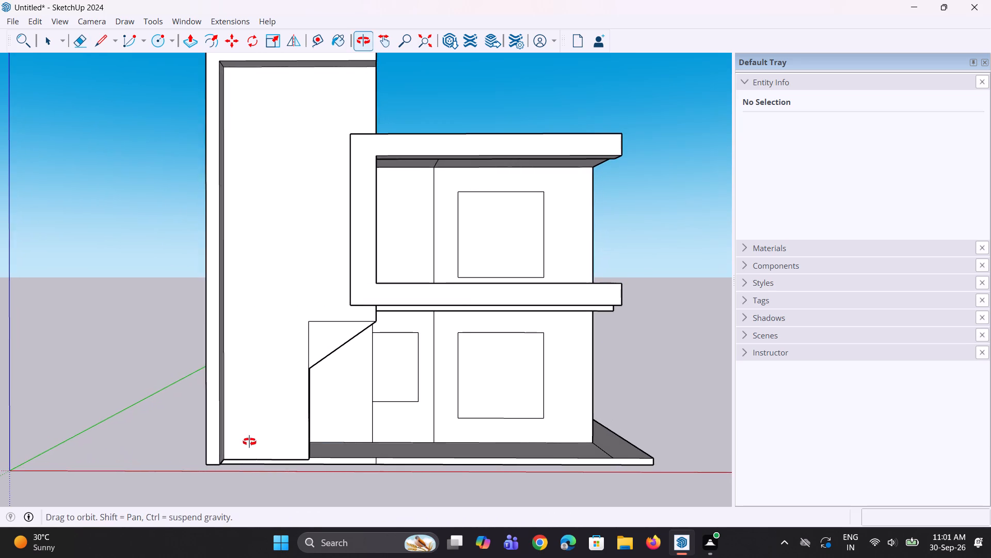
middle_click_drag(249, 442, 250, 442)
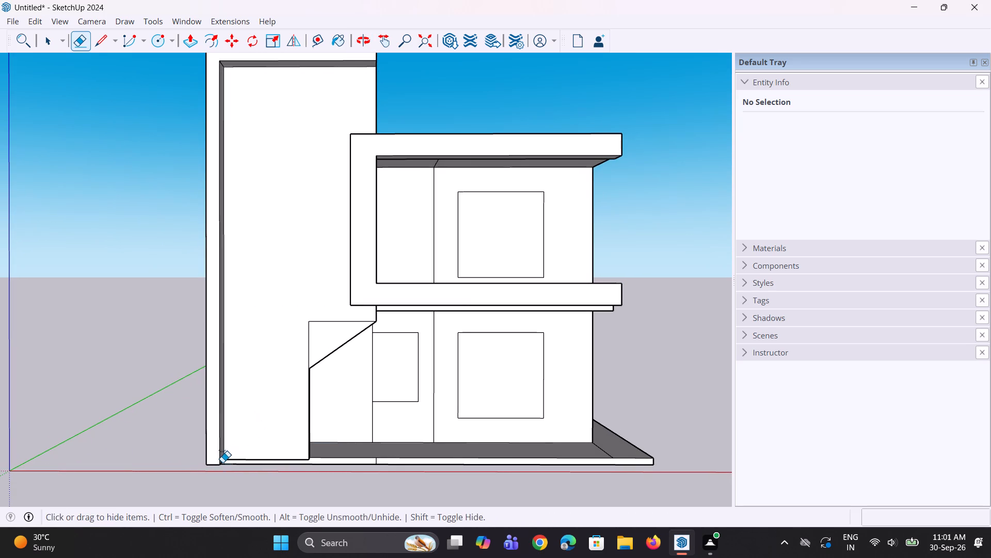
middle_click_drag(222, 474, 236, 474)
middle_click_drag(236, 474, 244, 474)
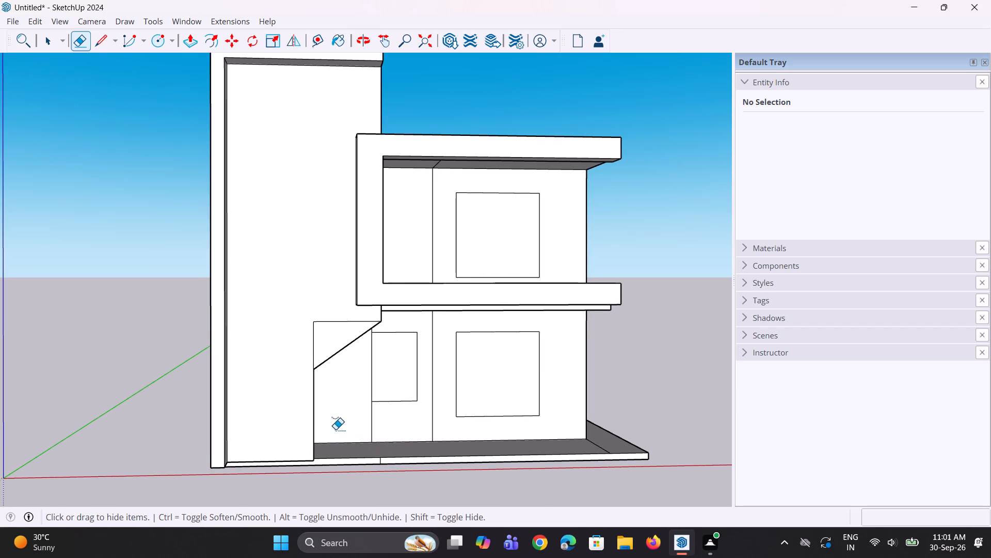
scroll(344, 406, "down", 3)
middle_click_drag(342, 405, 329, 388)
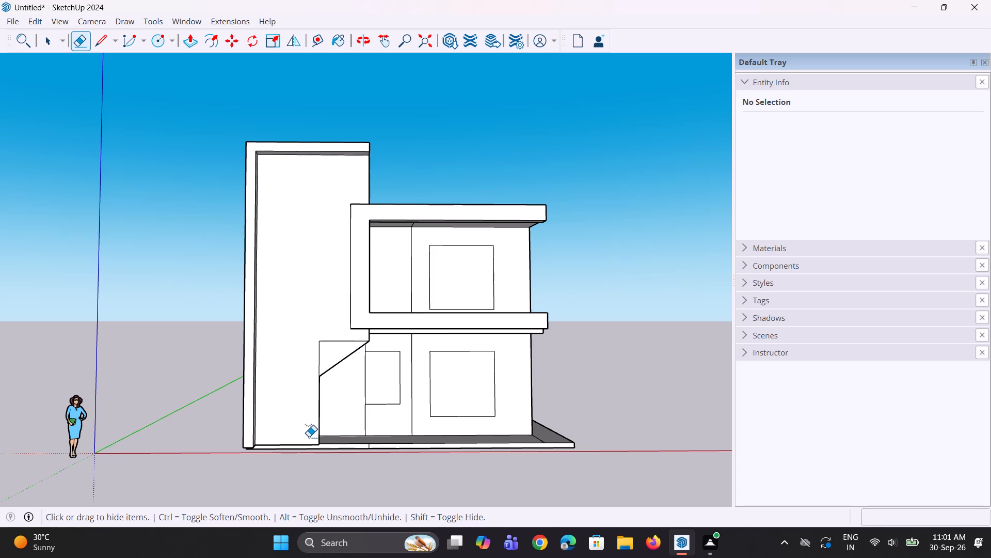
middle_click_drag(269, 454, 286, 452)
scroll(265, 428, "up", 2)
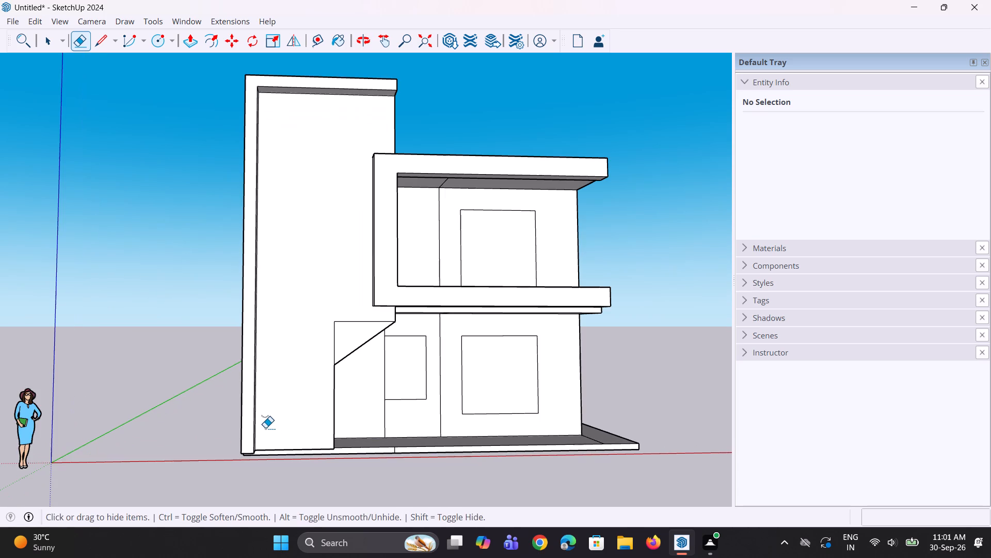
middle_click_drag(276, 409, 241, 385)
middle_click_drag(313, 380, 270, 378)
Undo the recent edits back through the hidden floor-level lines, the sloped opening's push/pull and the sloped line on the feature block.
key("ctrl+z")
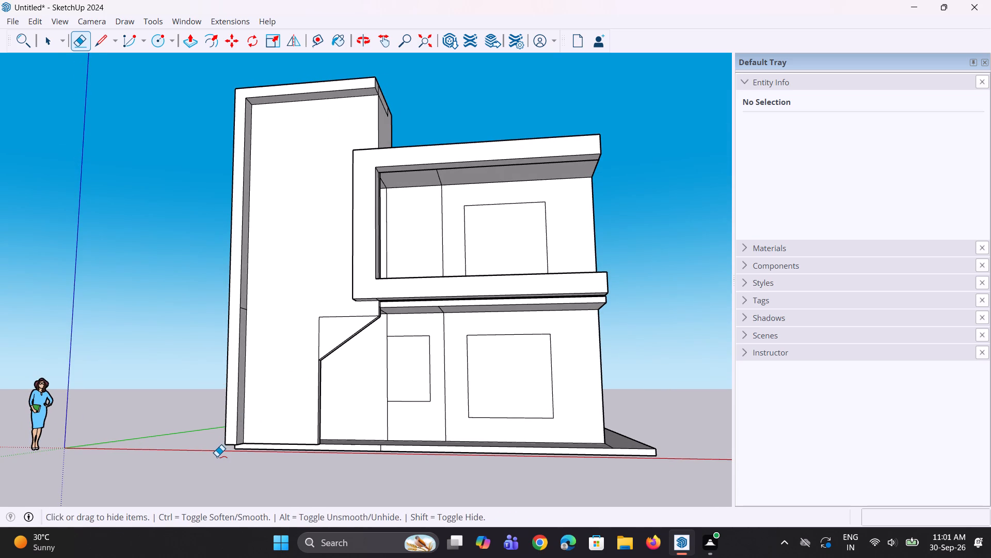
key("ctrl+z")
key("ctrl+z")
key("ctrl+z")
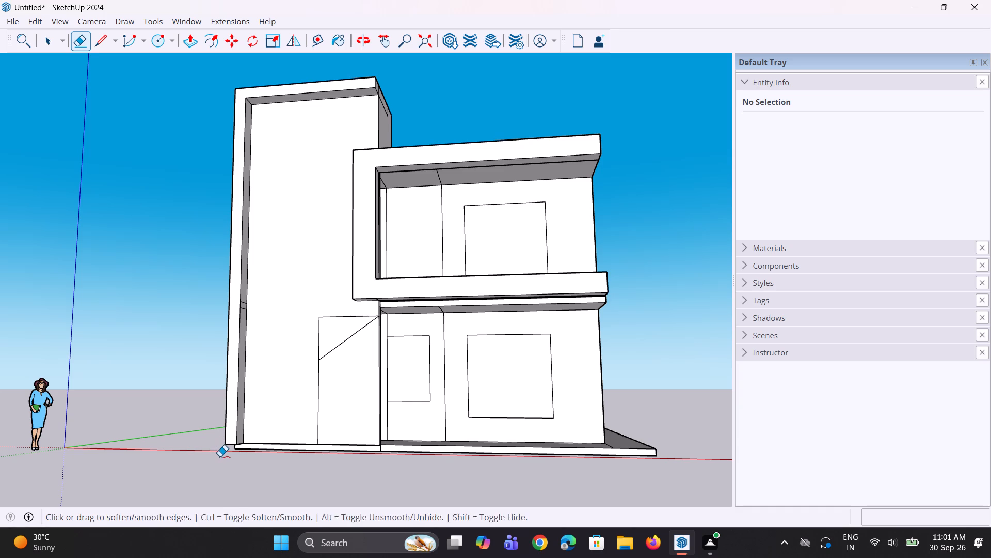
key("ctrl+z")
key("ctrl+z")
key("ctrl+z")
key("ctrl+z")
Erase the short horizontal line just below the floor-level line on the feature block's ground-floor face.
middle_click_drag(277, 446, 341, 475)
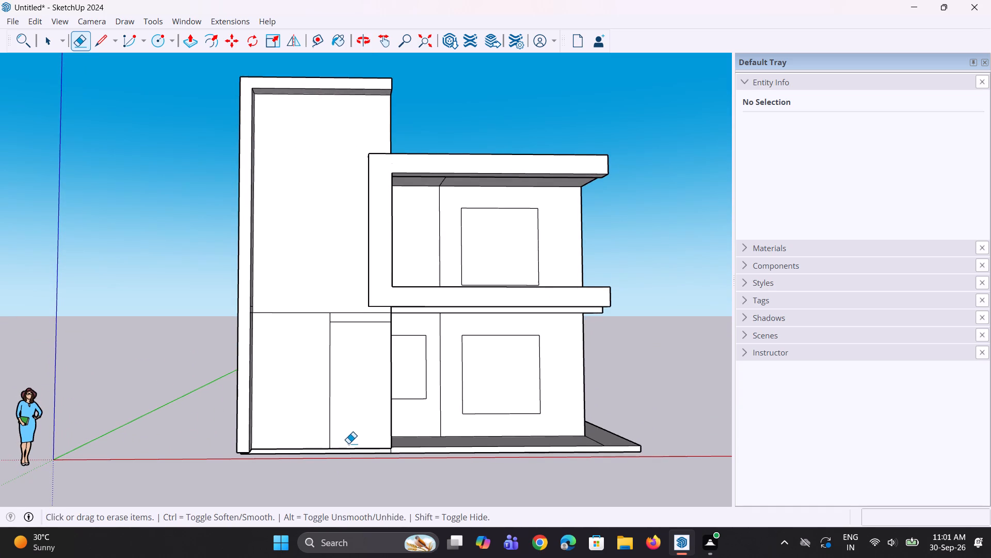
key("space")
scroll(372, 344, "up", 4)
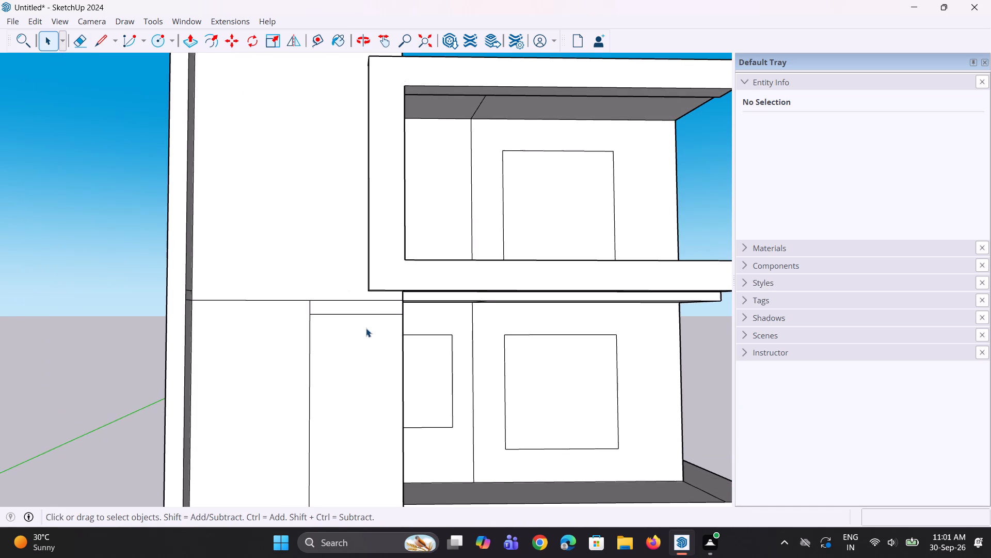
key("e")
left_click(371, 316)
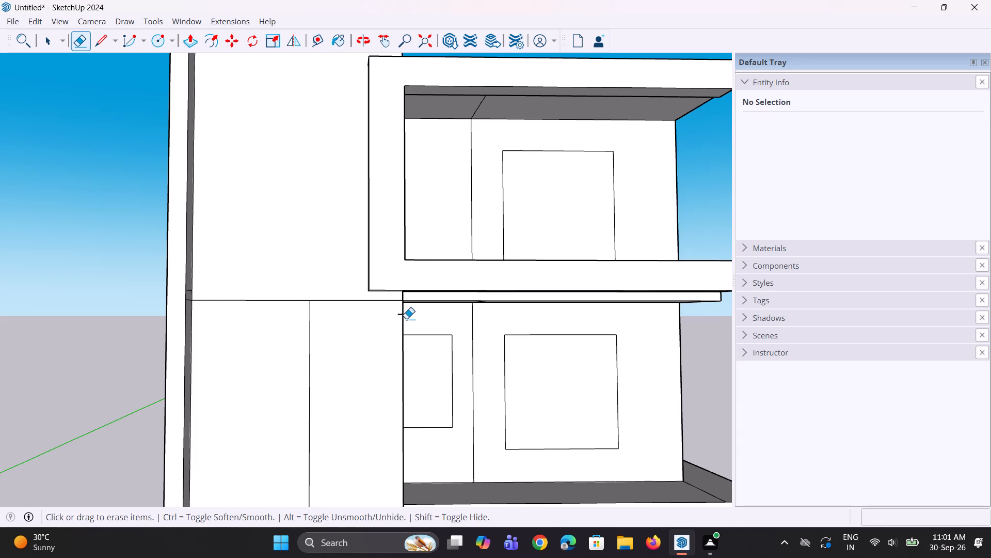
scroll(407, 319, "up", 6)
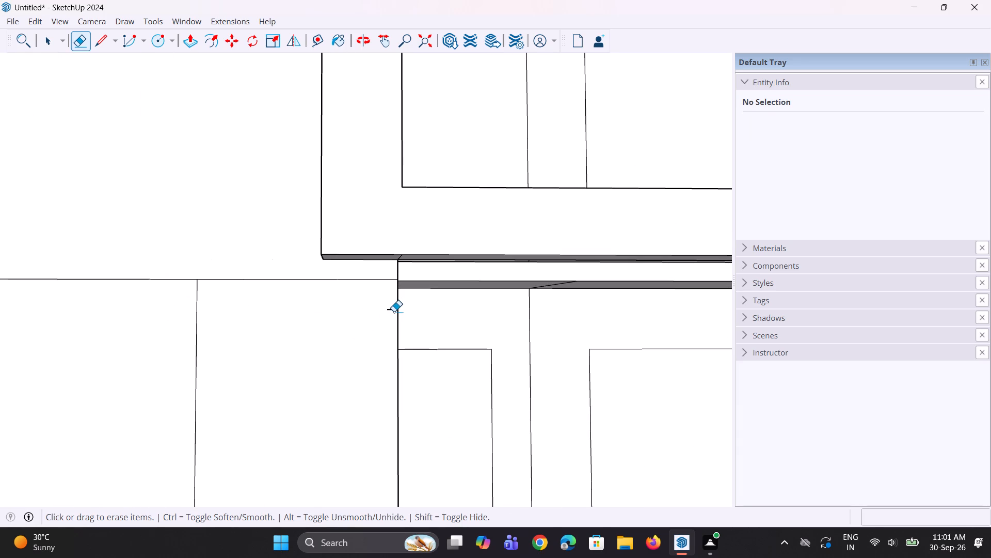
left_click(394, 312)
left_click(396, 312)
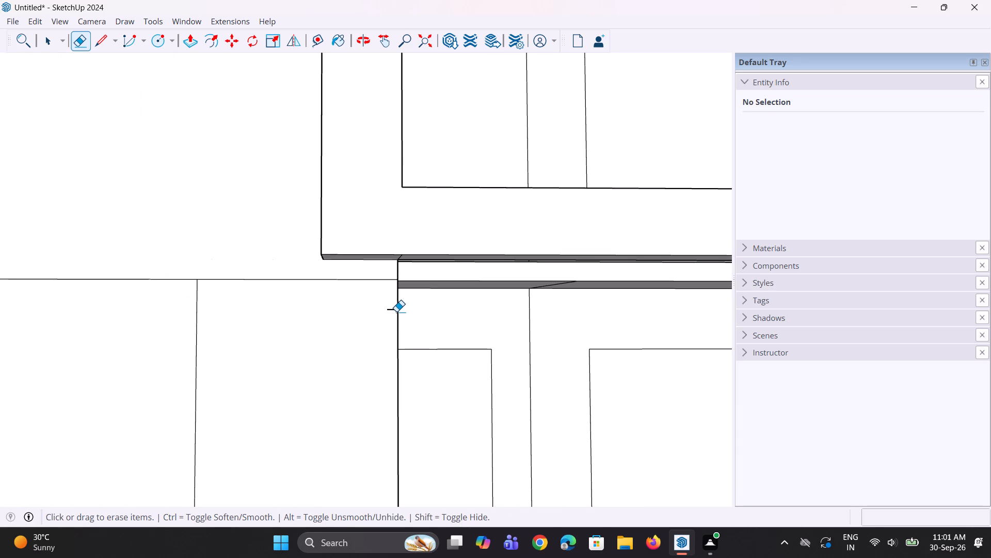
double_click(393, 310)
middle_click_drag(374, 324, 380, 324)
Draw a sloped line about 5' 4" long from the floor-level line's end at the block's edge down to the vertical line.
key("space")
key("l")
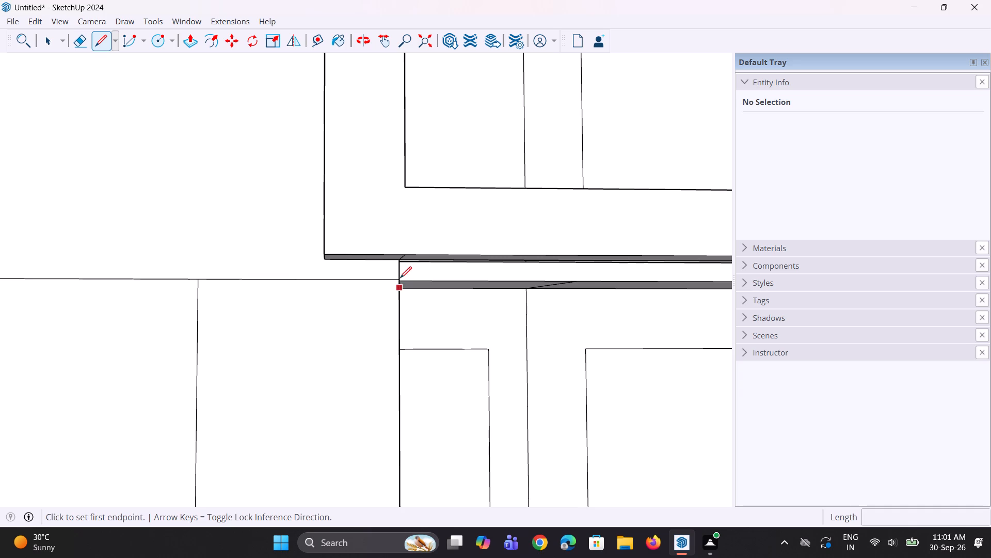
left_click(400, 278)
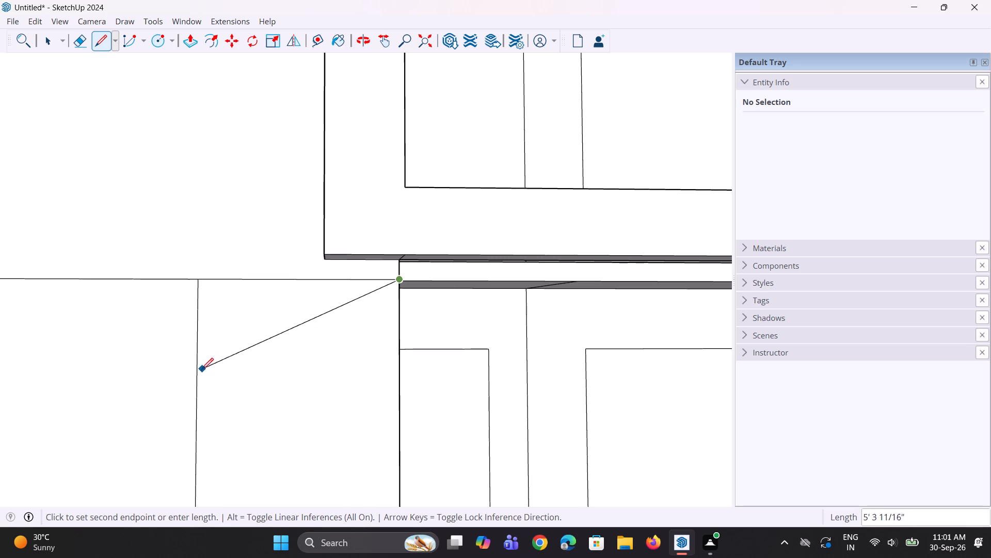
left_click(196, 374)
scroll(211, 382, "down", 2)
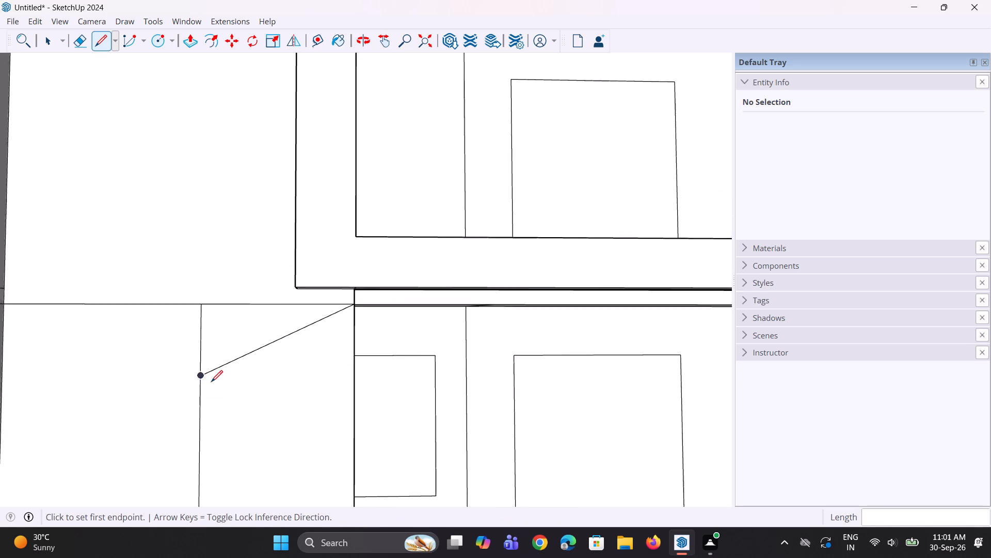
scroll(211, 382, "down", 9)
key("space")
Push/pull the ground-floor face below the sloped line inward about 7 9/16".
middle_click_drag(271, 402, 268, 403)
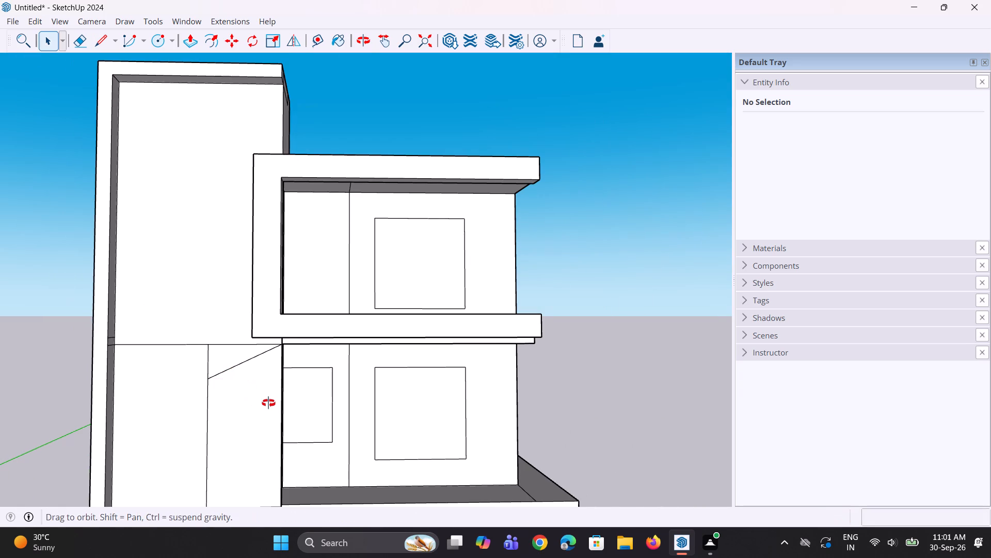
middle_click_drag(268, 403, 244, 407)
key("p")
left_click(237, 420)
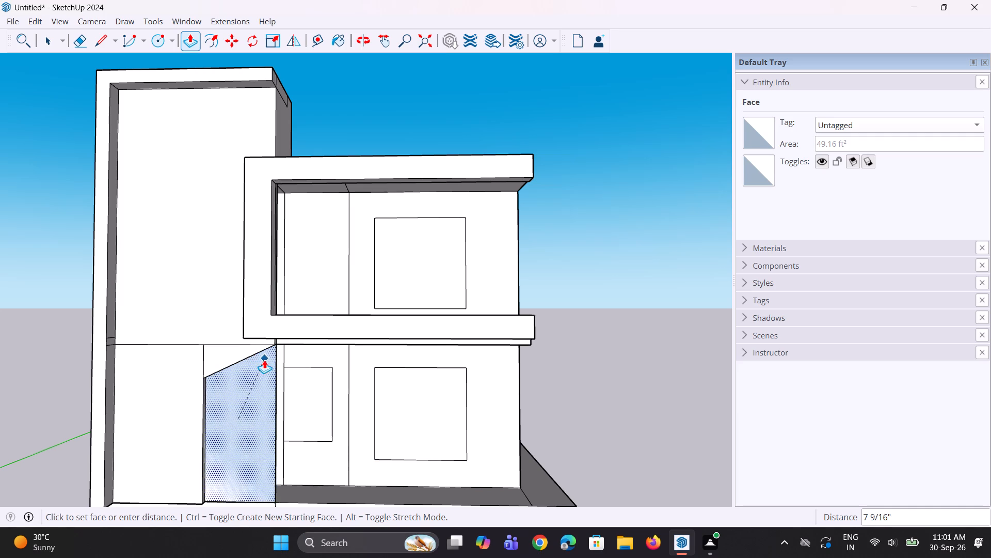
left_click(264, 360)
Examine the whole elevation with the recessed sloped-top opening from the side and the front.
scroll(278, 419, "down", 5)
middle_click_drag(274, 420, 103, 414)
scroll(257, 445, "down", 3)
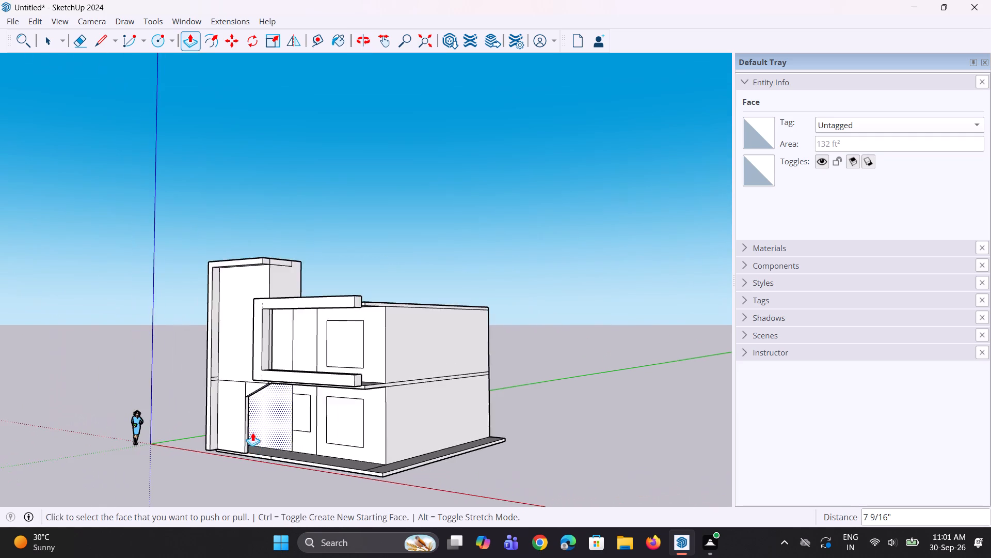
middle_click_drag(252, 427, 381, 402)
scroll(214, 405, "up", 2)
middle_click_drag(214, 405, 291, 409)
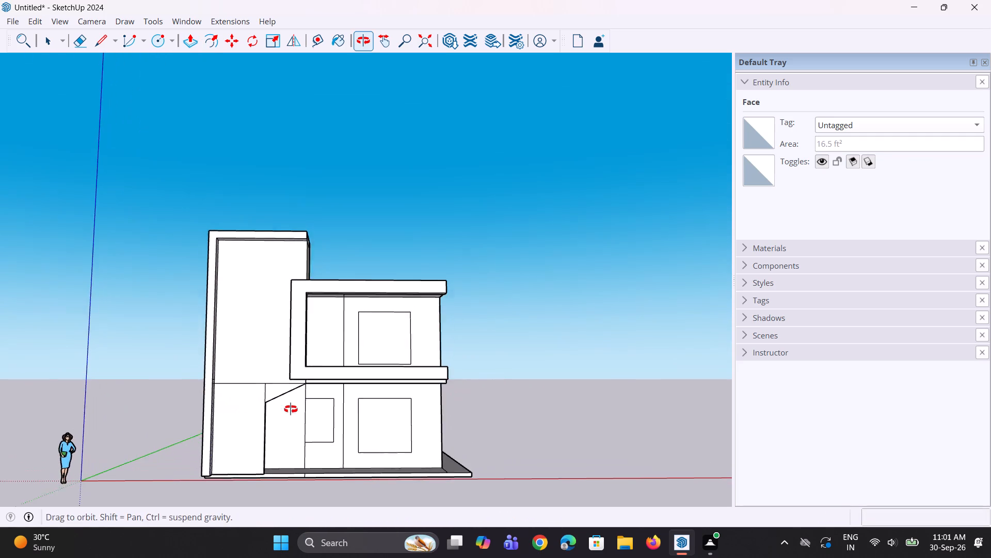
middle_click_drag(291, 409, 292, 409)
scroll(293, 411, "down", 5)
middle_click_drag(273, 402, 265, 405)
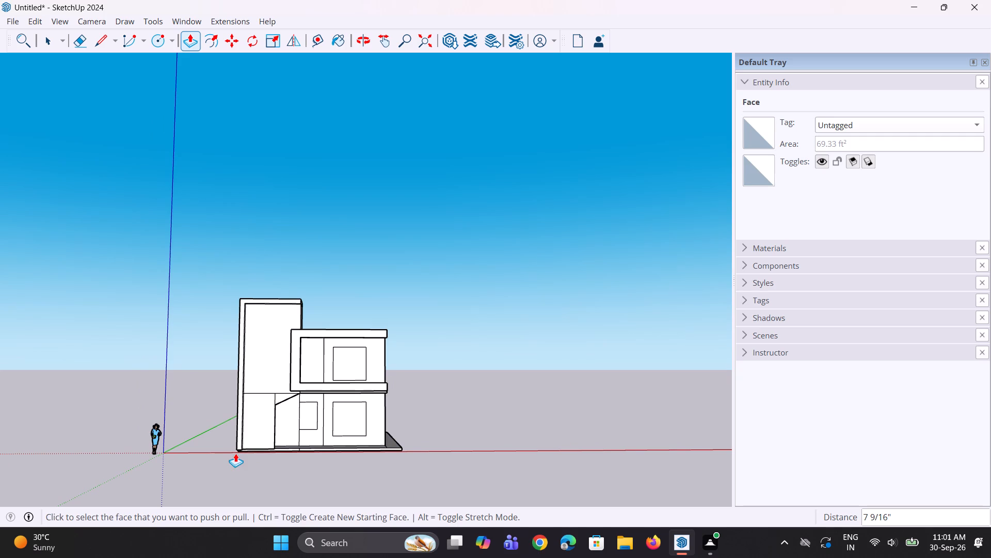
key("space")
key("space")
middle_click_drag(237, 454, 254, 451)
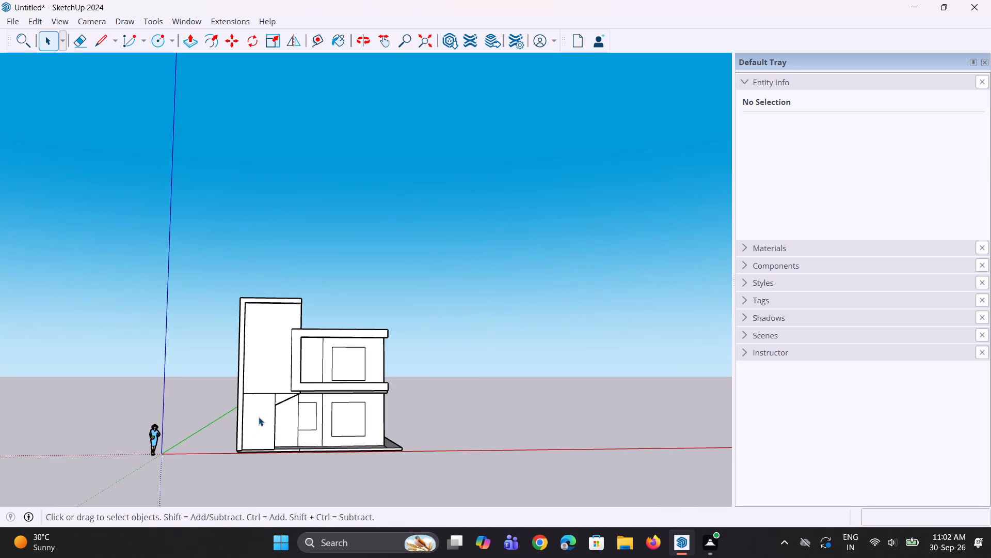
middle_click_drag(260, 413, 265, 412)
scroll(244, 441, "up", 5)
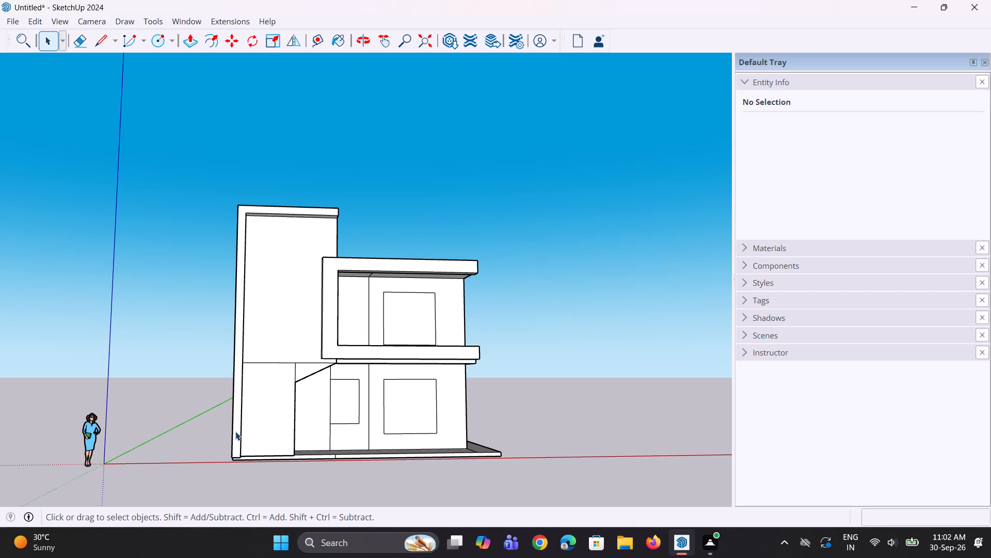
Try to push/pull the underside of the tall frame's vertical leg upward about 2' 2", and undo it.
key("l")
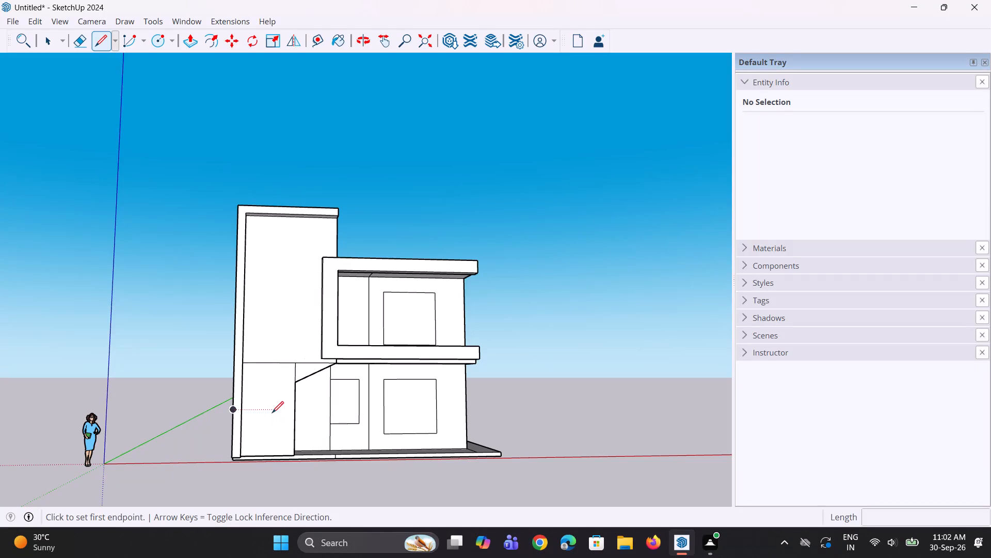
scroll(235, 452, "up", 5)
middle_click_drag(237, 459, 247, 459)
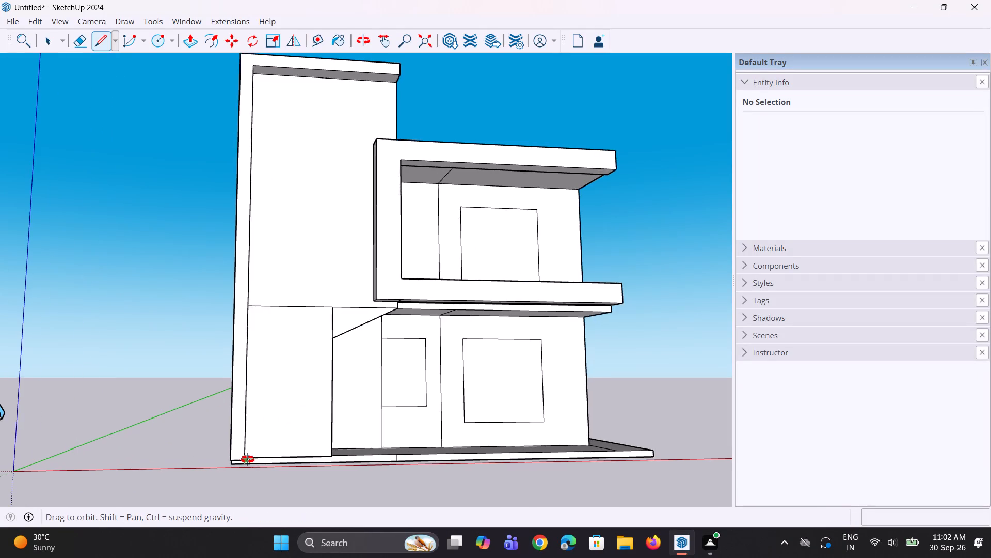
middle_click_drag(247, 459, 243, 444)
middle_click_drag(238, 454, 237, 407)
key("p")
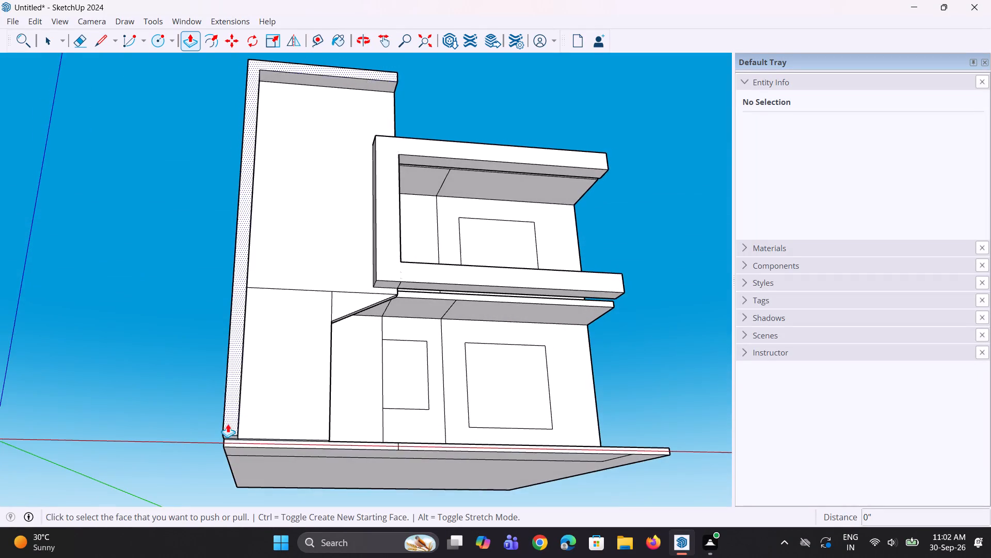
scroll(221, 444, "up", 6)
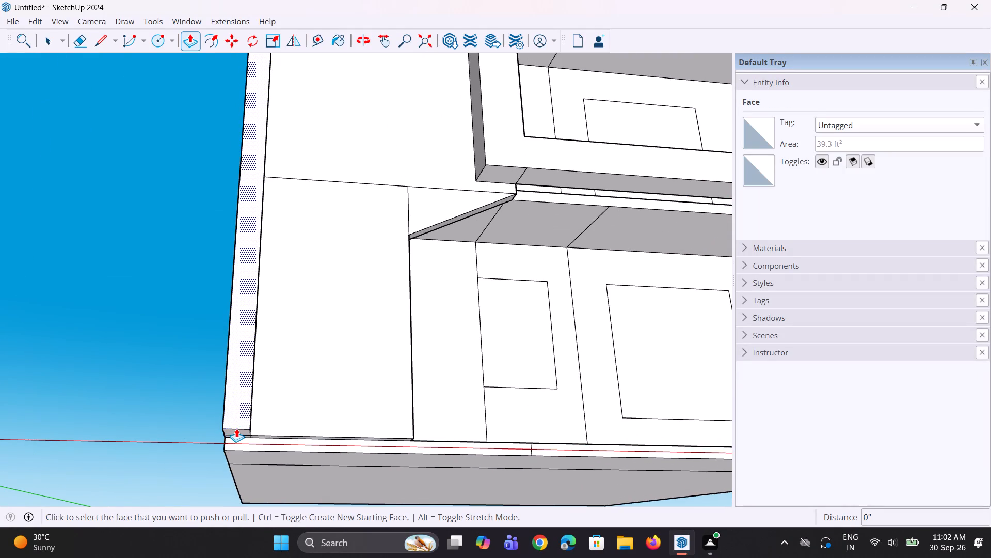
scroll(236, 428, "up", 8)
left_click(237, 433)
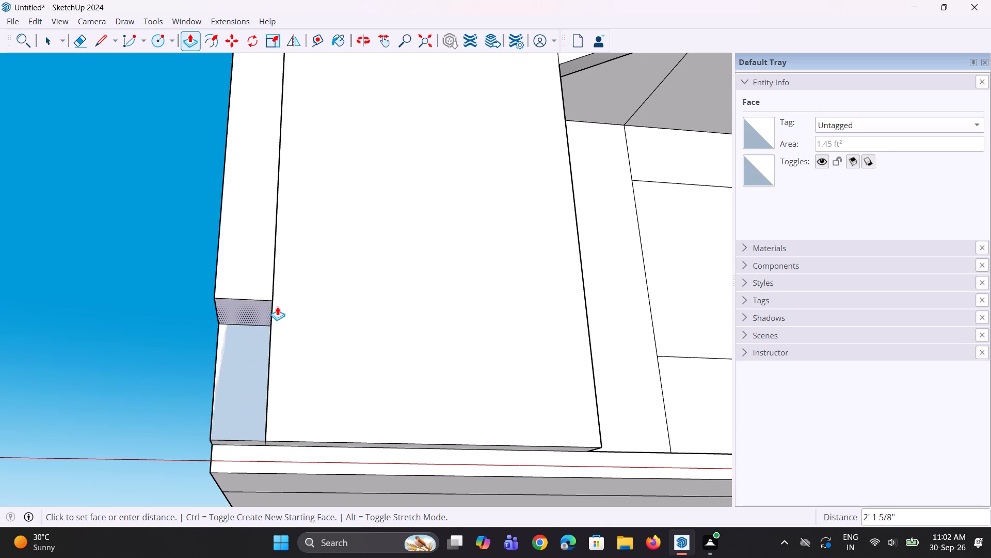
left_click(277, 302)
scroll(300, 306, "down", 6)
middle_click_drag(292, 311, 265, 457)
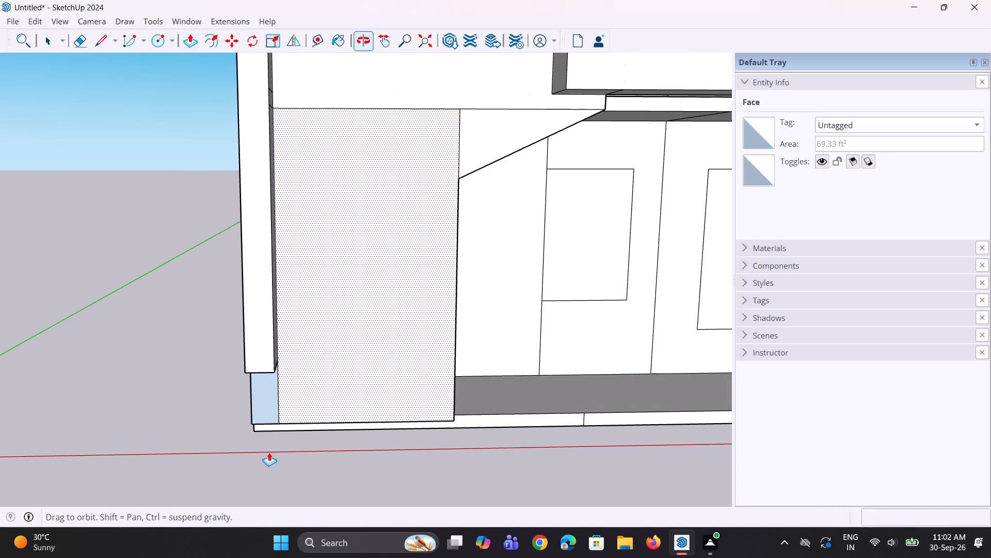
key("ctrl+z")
Push/pull the underside of the tall frame's vertical leg upward about 4' 4" from the base.
middle_click_drag(246, 470, 359, 315)
left_click(299, 387)
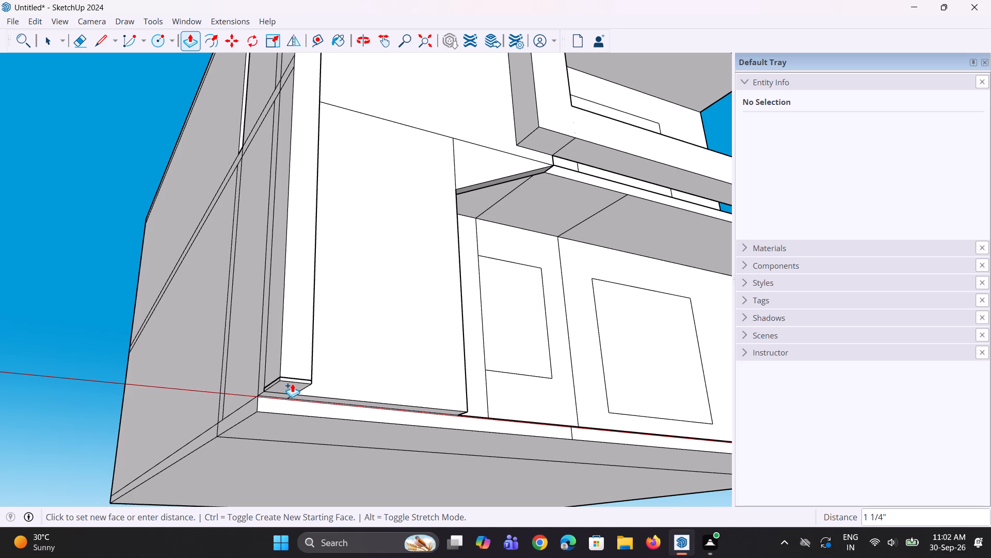
key("ctrl+z")
left_click(291, 390)
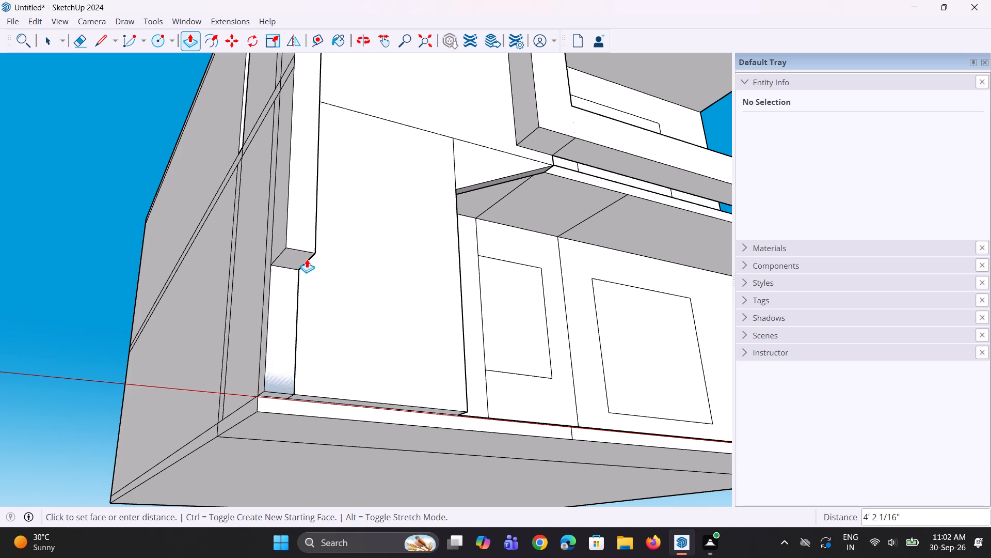
left_click(307, 257)
scroll(355, 319, "down", 4)
middle_click_drag(381, 278, 261, 404)
scroll(261, 404, "down", 4)
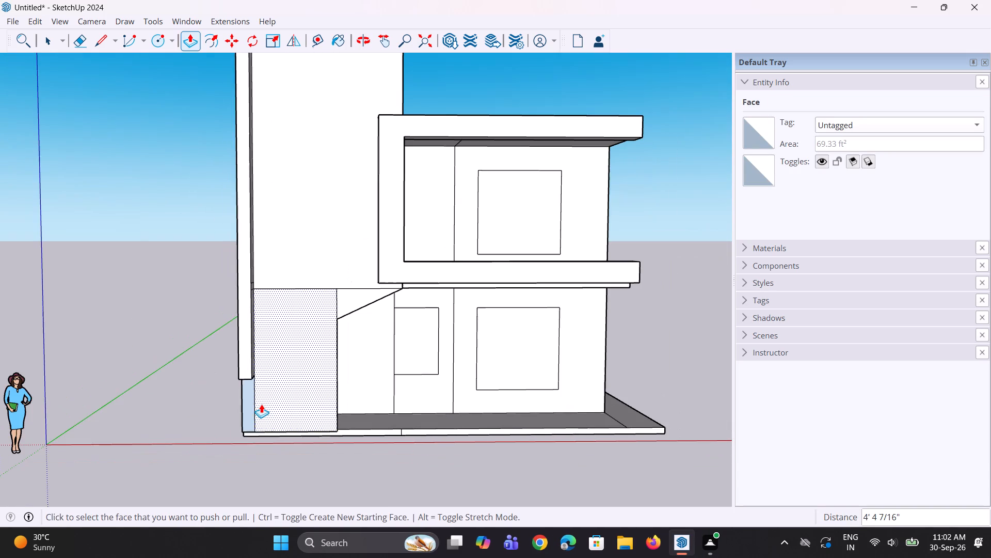
Push/pull the underside of the tall frame's vertical leg downward about 1' 9 3/8".
middle_click_drag(261, 404, 273, 401)
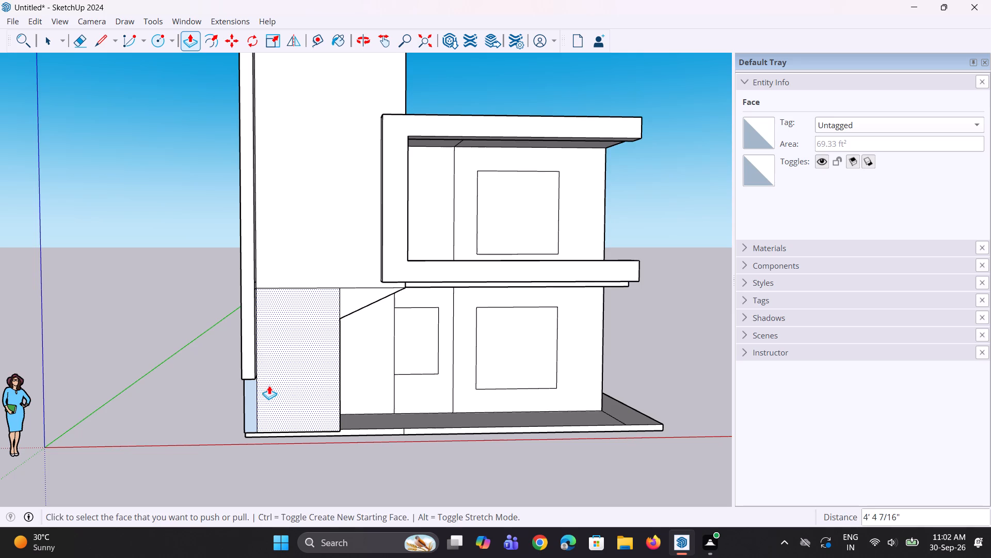
middle_click_drag(269, 385, 263, 360)
middle_click_drag(233, 396, 234, 395)
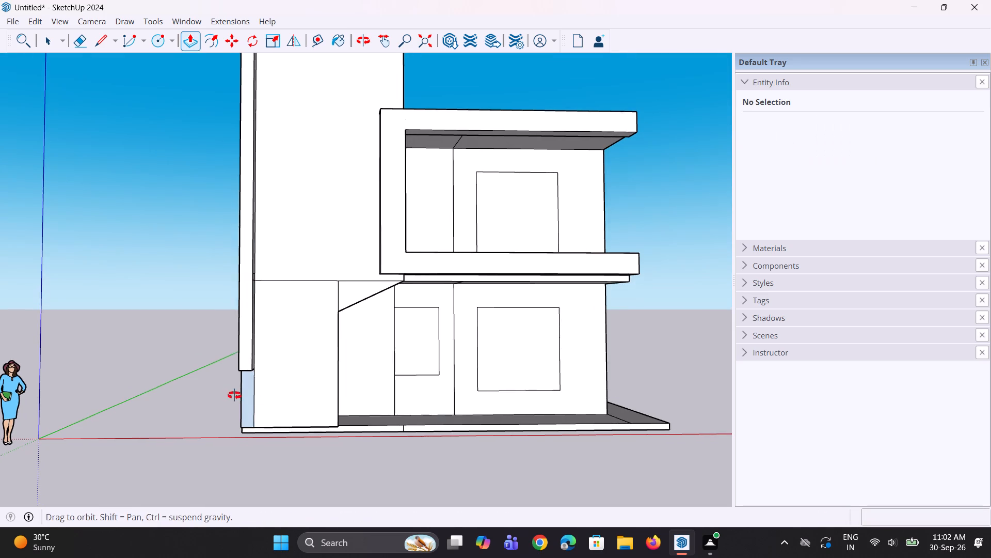
middle_click_drag(234, 395, 235, 384)
scroll(242, 379, "up", 2)
middle_click_drag(239, 380, 260, 308)
scroll(255, 349, "up", 1)
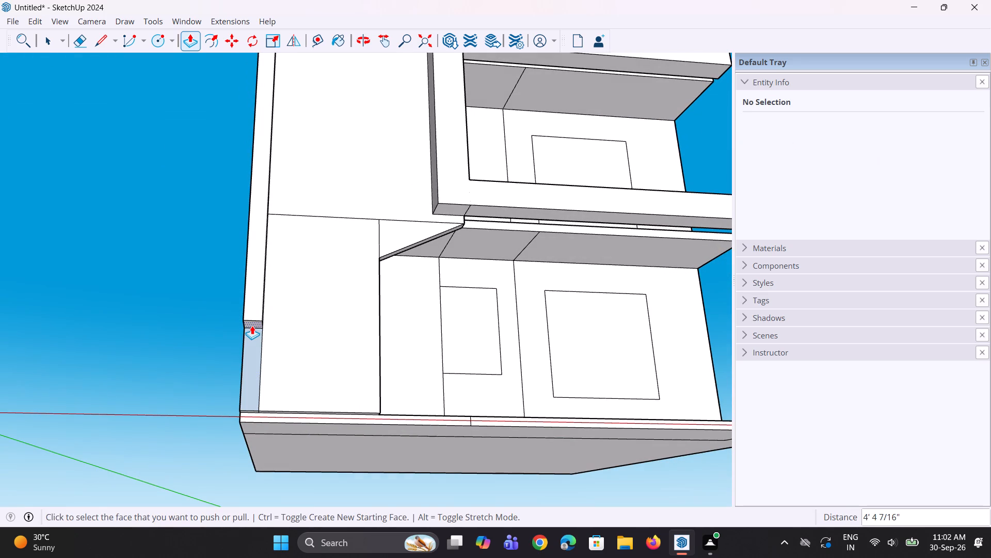
left_click(252, 326)
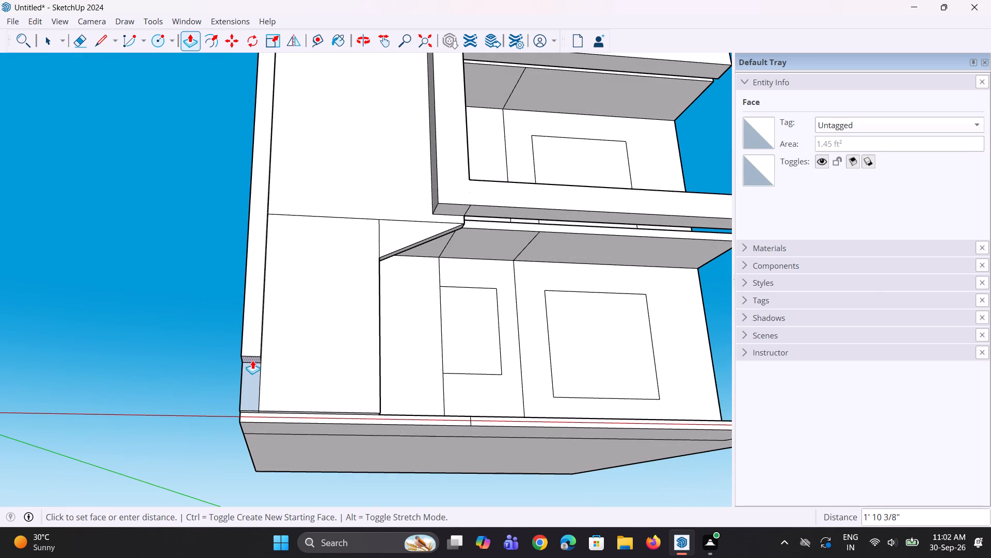
left_click(253, 359)
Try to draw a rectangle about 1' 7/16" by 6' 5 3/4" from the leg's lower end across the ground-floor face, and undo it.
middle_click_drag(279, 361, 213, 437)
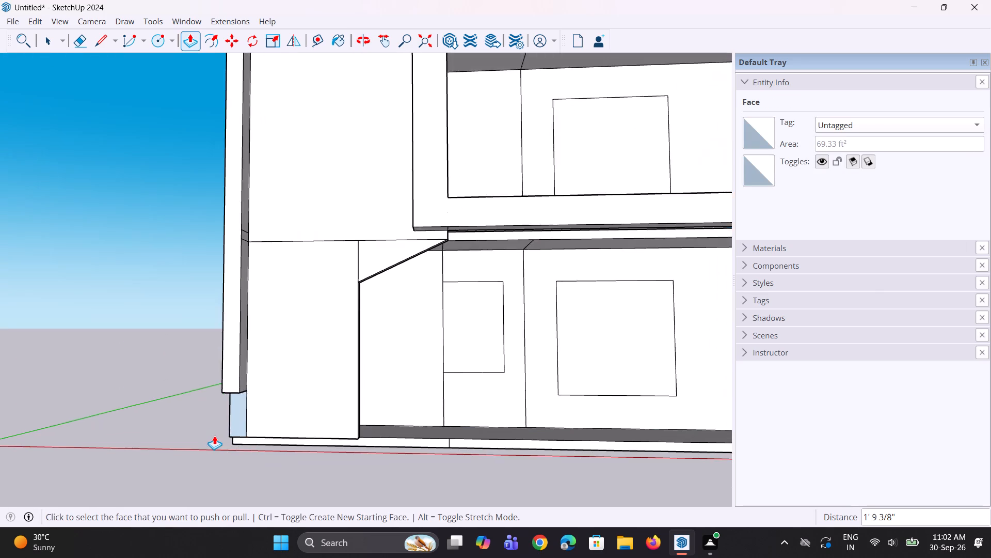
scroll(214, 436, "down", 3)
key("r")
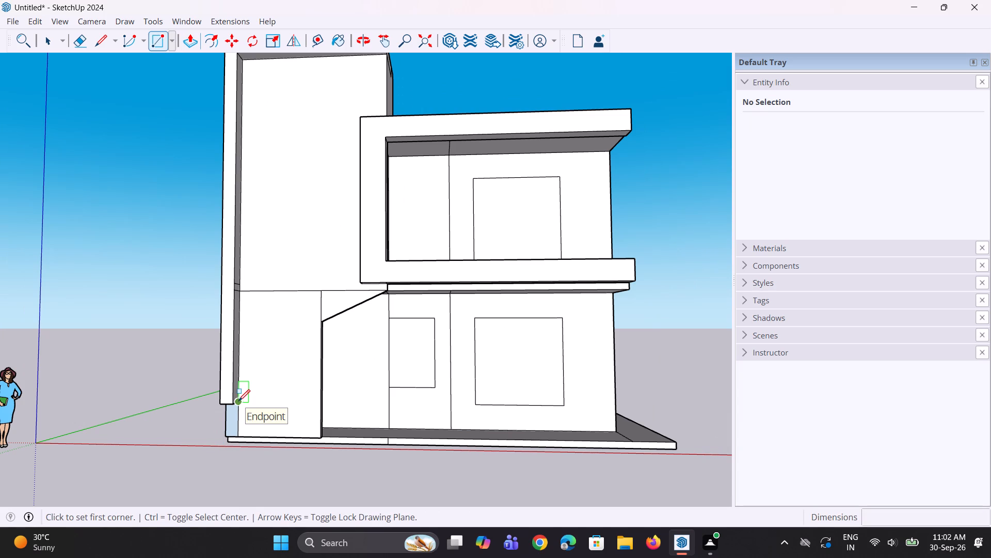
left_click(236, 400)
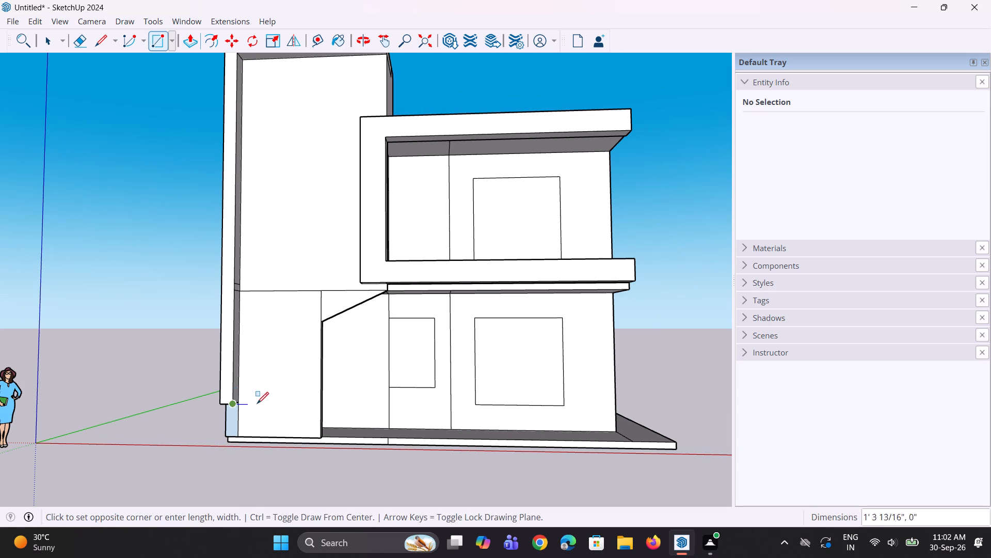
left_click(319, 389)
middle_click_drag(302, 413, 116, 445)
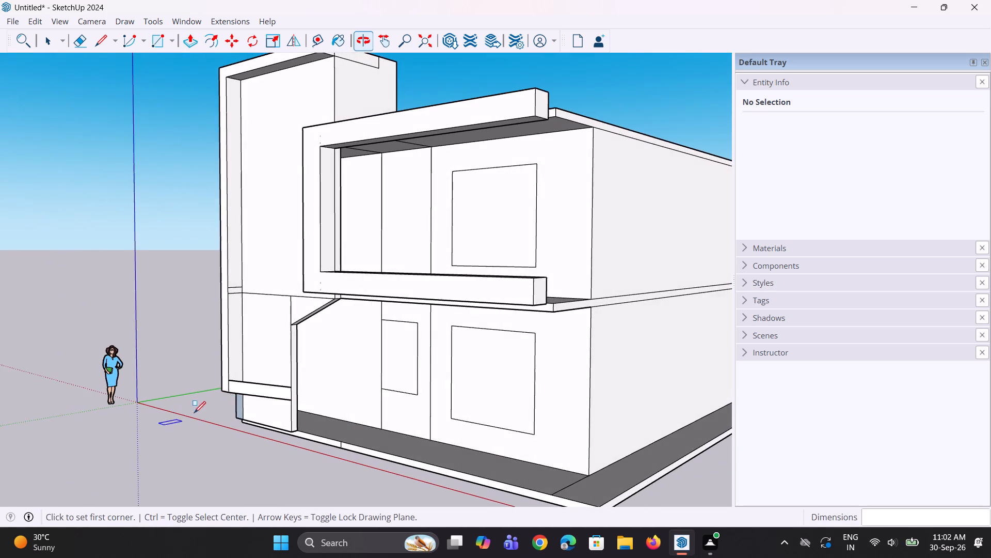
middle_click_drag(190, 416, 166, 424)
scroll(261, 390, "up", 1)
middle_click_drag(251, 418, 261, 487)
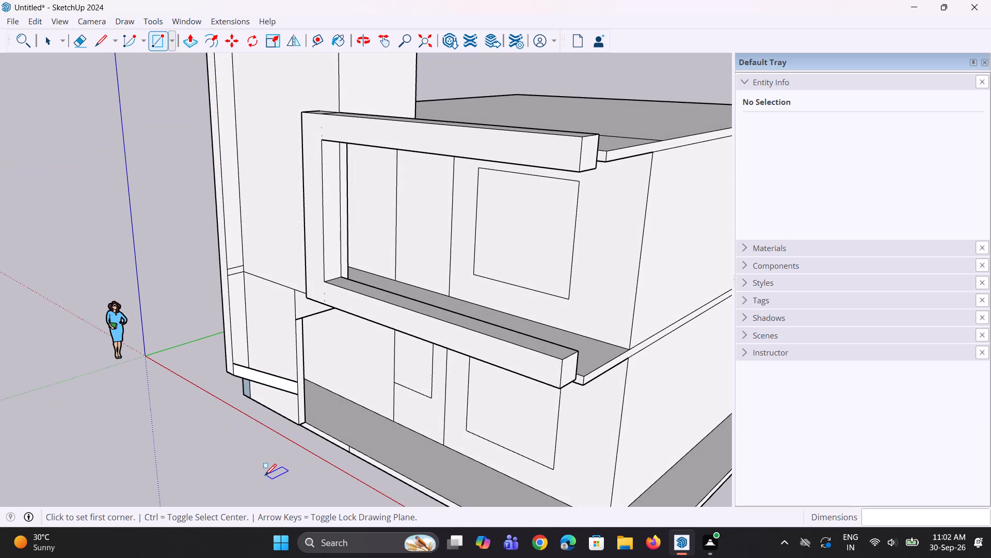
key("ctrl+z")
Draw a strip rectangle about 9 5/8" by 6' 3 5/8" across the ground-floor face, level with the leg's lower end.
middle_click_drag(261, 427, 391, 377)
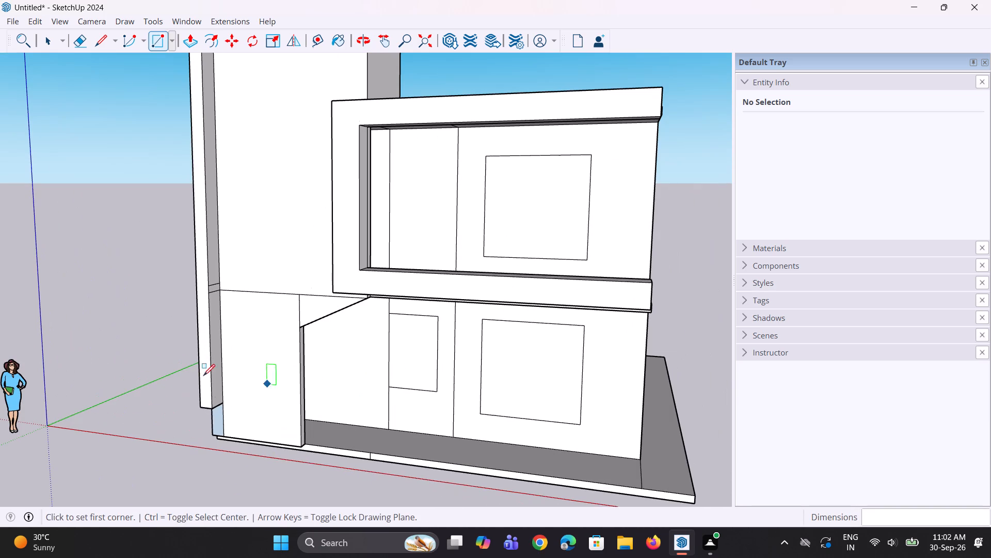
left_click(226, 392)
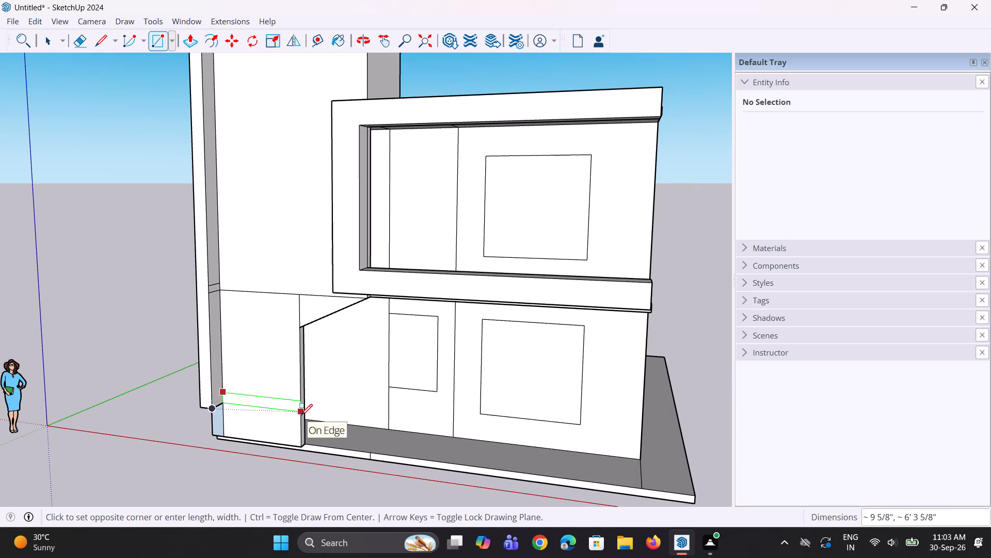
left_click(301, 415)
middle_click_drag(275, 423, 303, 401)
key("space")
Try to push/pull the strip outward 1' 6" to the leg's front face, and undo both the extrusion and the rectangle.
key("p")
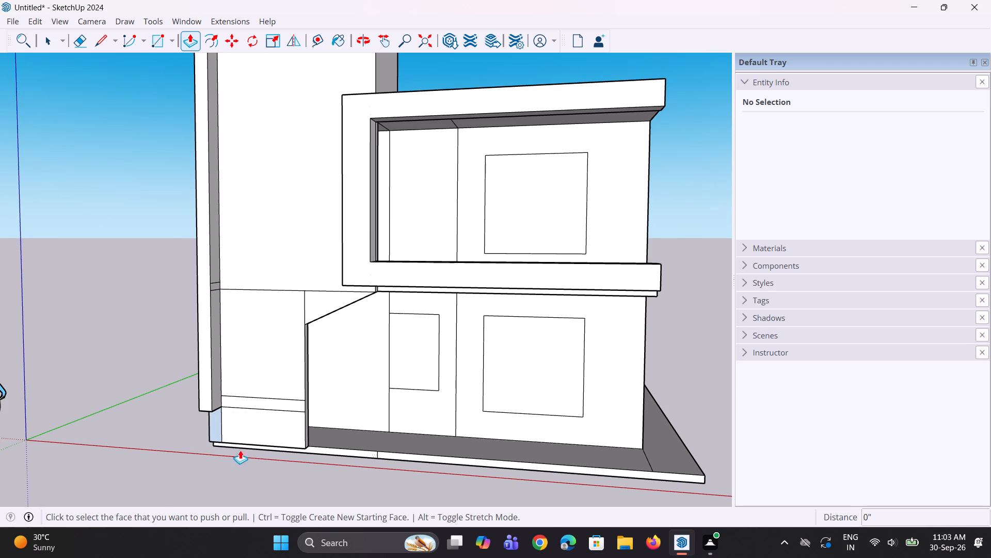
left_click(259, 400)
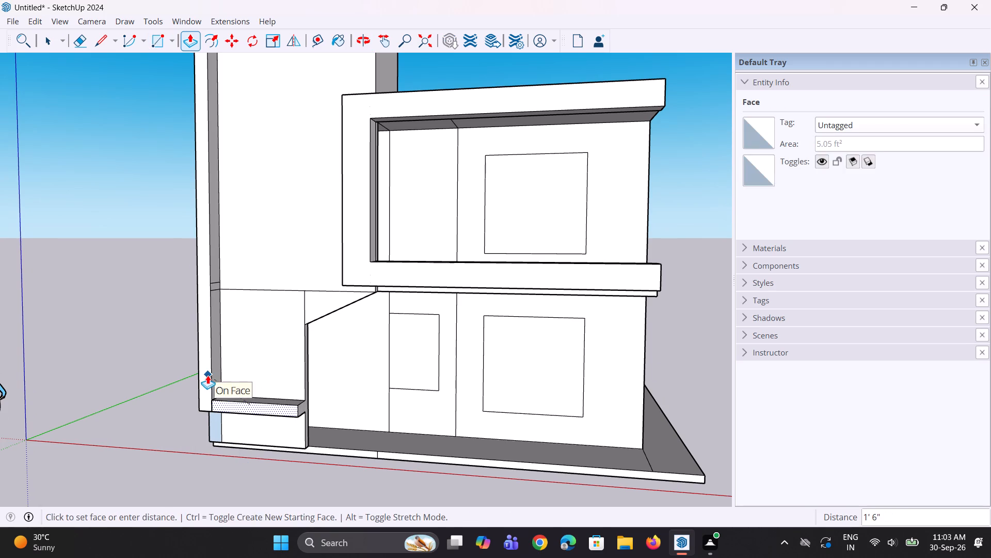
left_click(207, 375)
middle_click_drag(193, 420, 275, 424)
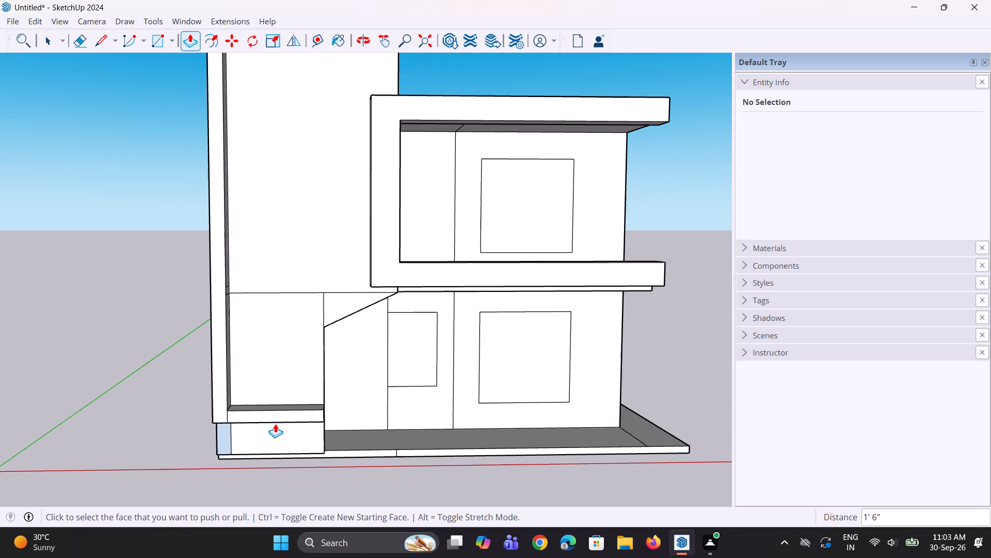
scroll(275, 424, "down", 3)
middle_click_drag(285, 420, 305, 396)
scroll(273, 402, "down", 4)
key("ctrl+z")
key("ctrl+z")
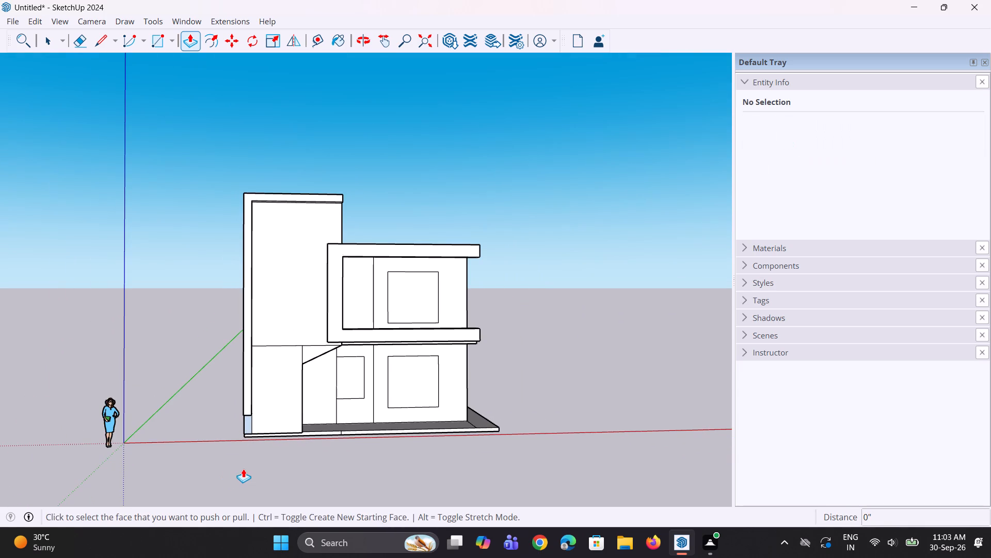
Push/pull the underside of the tall frame's vertical leg downward about another 6 1/2".
middle_click_drag(251, 470, 252, 377)
scroll(214, 421, "up", 9)
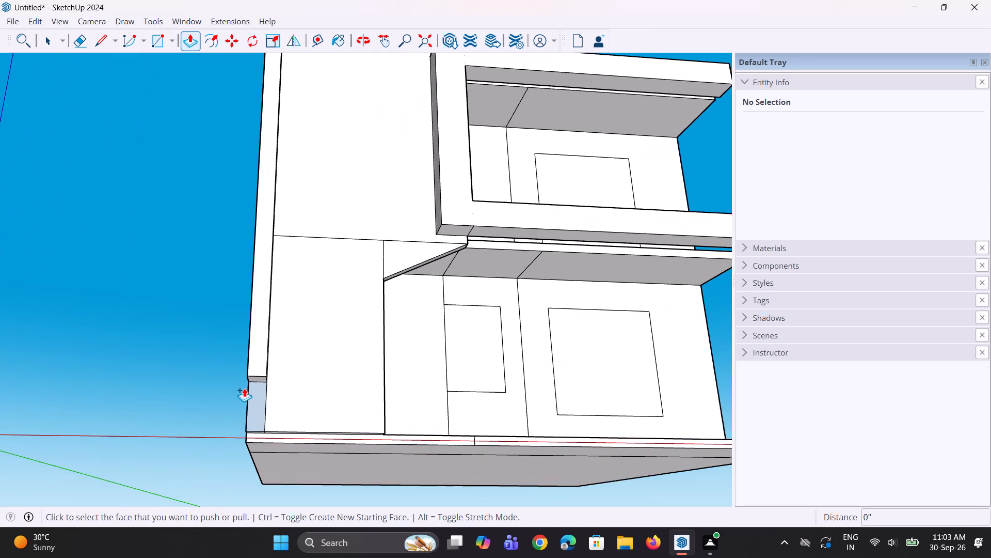
key("p")
left_click(257, 380)
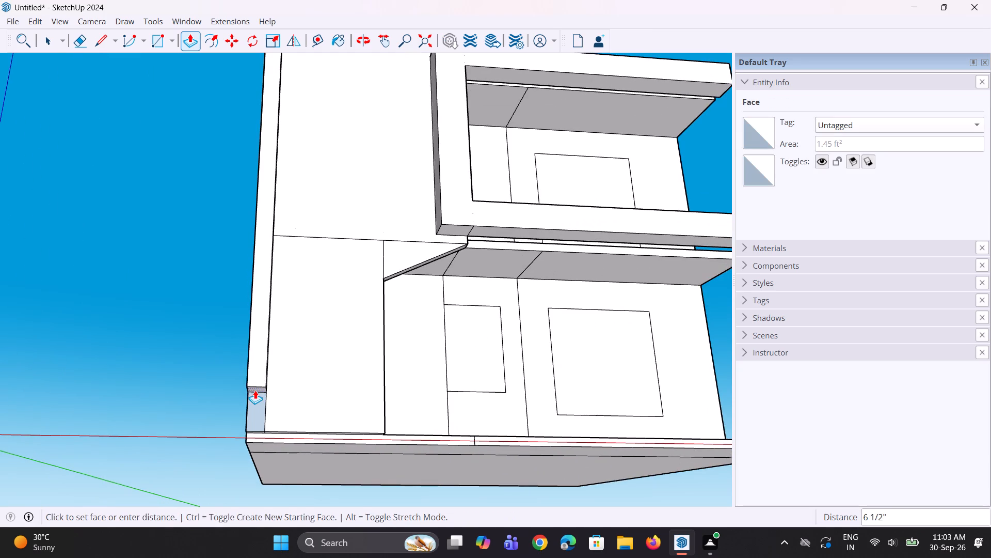
left_click(255, 390)
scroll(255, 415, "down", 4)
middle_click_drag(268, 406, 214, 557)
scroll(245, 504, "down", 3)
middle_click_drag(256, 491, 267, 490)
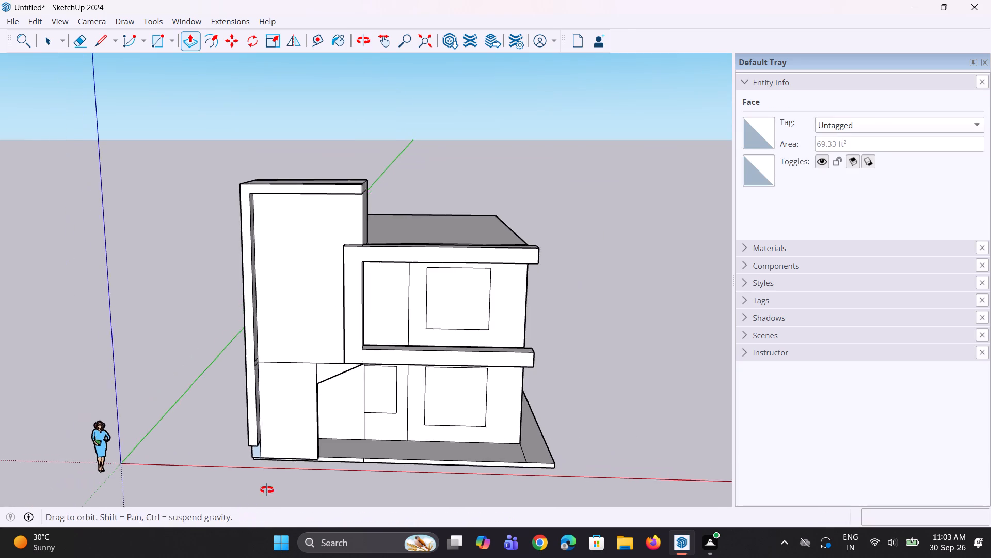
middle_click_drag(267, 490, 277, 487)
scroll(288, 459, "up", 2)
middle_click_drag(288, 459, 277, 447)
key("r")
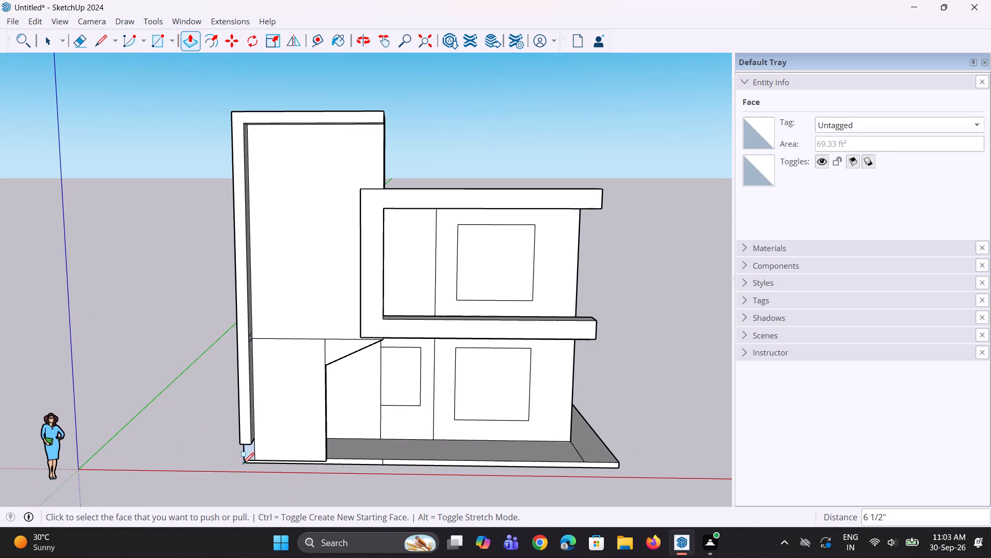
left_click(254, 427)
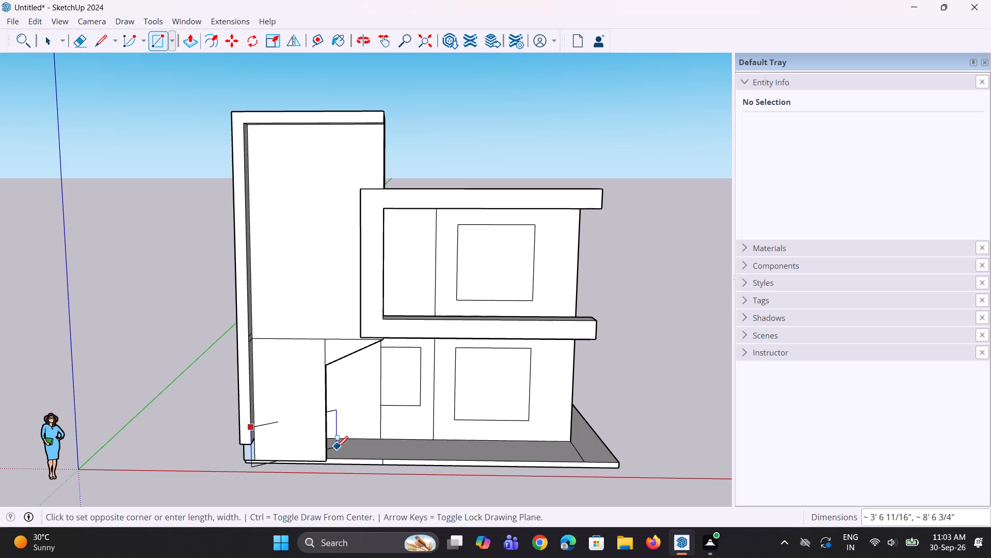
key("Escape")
Draw a strip rectangle about 1' 3" high from the leg's inner edge to the opening's vertical edge, level with the leg's lower end.
scroll(280, 444, "up", 6)
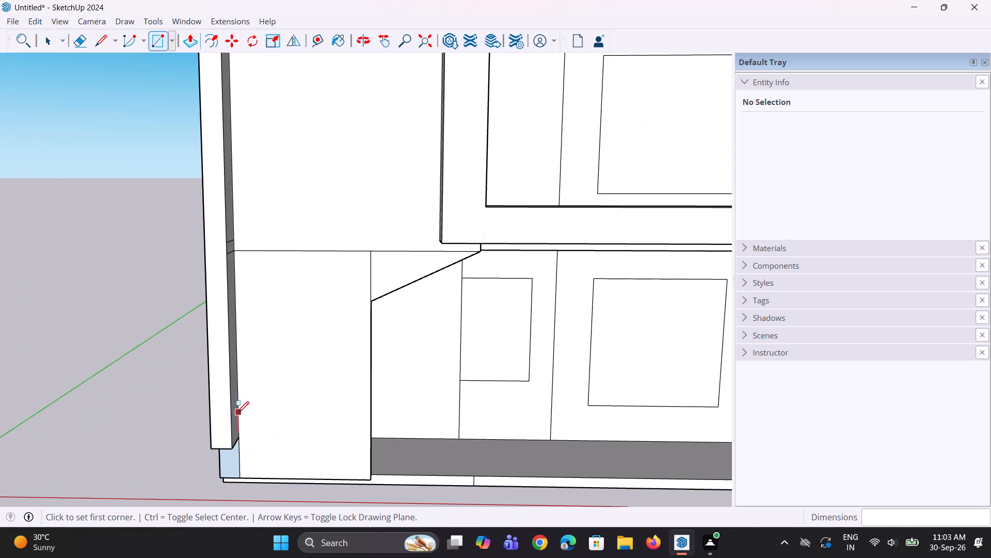
key("space")
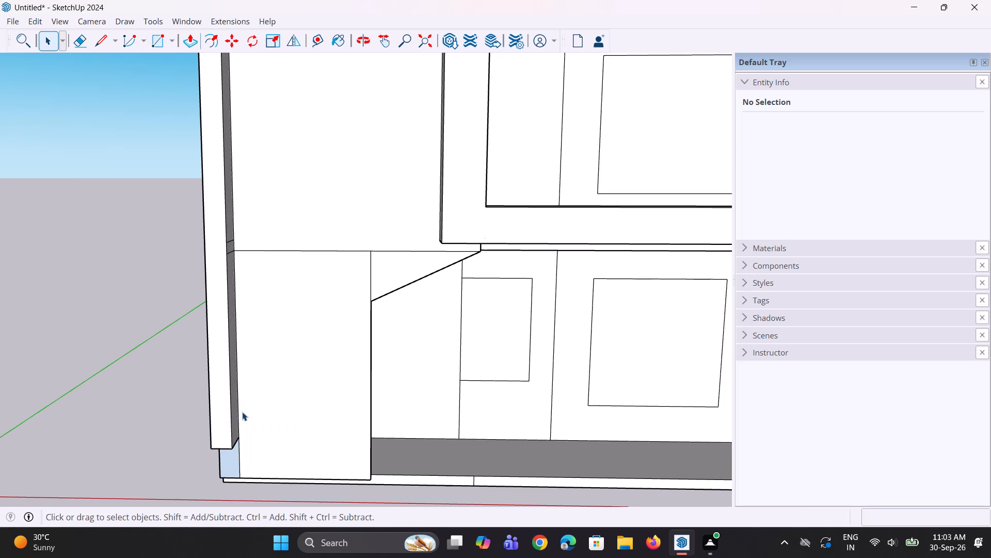
key("r")
scroll(242, 412, "up", 5)
left_click(239, 412)
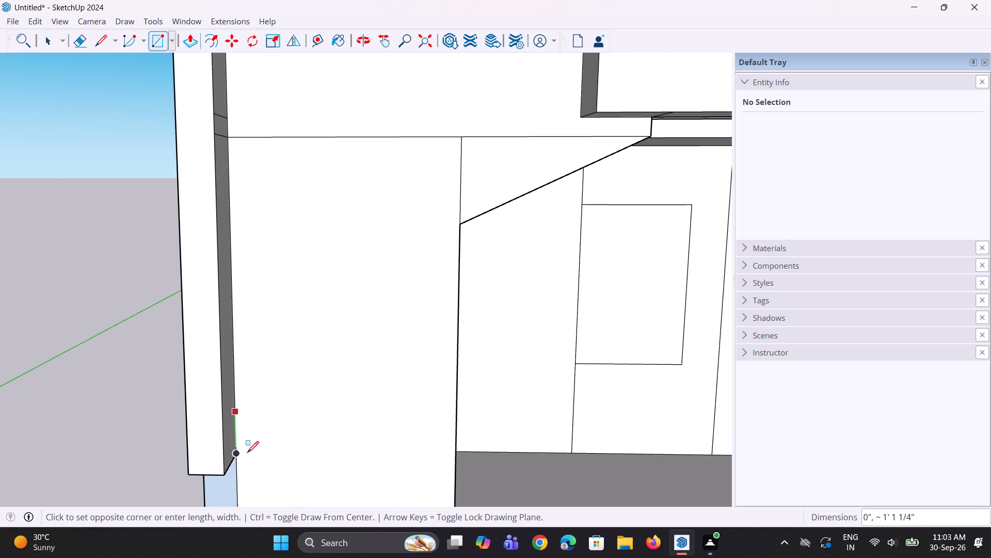
left_click(454, 452)
Push/pull the strip outward 1' 6", flush with the front face of the tall frame's leg.
middle_click_drag(311, 473, 251, 462)
scroll(311, 473, "down", 1)
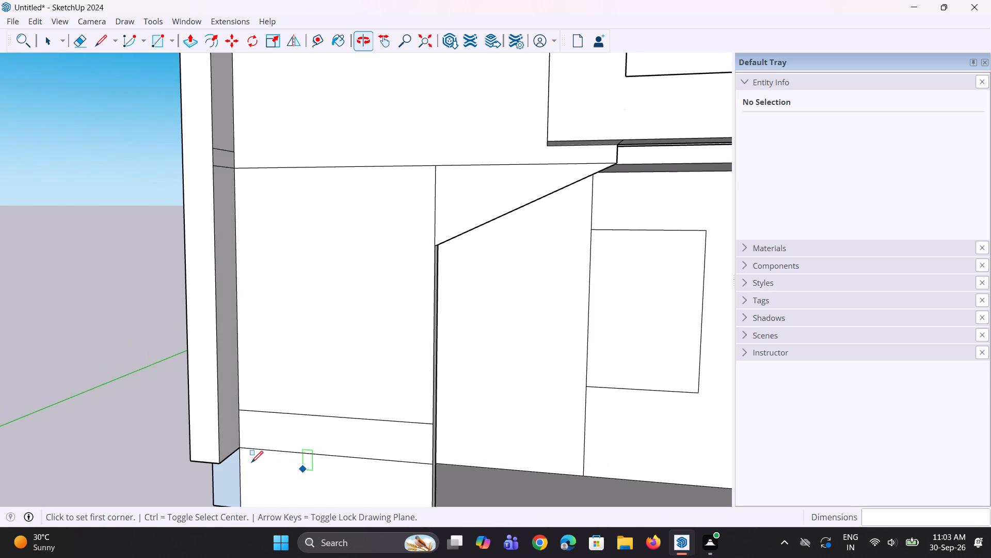
key("p")
left_click(287, 435)
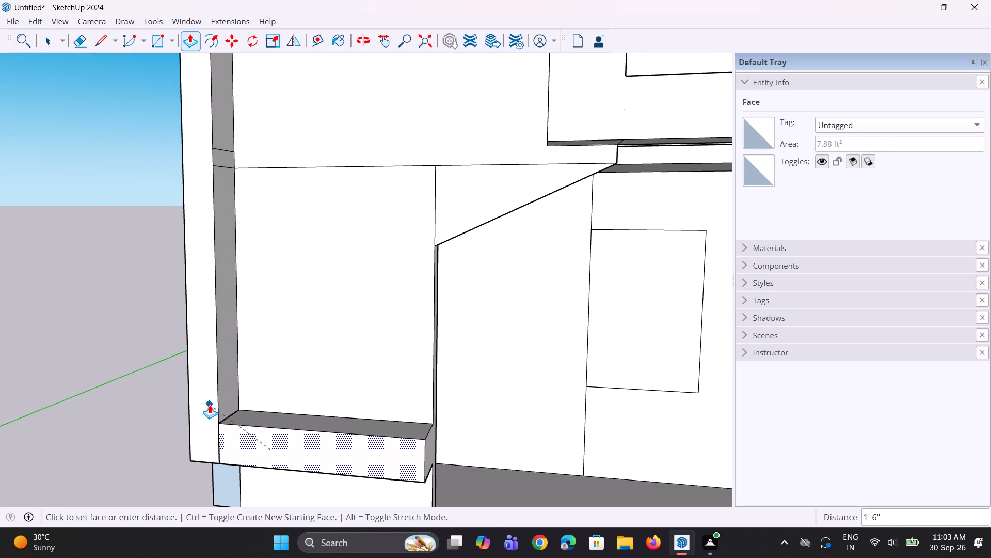
left_click(210, 405)
Draw a vertical line between the lower and upper back corners of the projecting strip's end, separating it from the opening's side face.
scroll(206, 455, "down", 4)
middle_click_drag(222, 455, 309, 451)
scroll(303, 456, "down", 2)
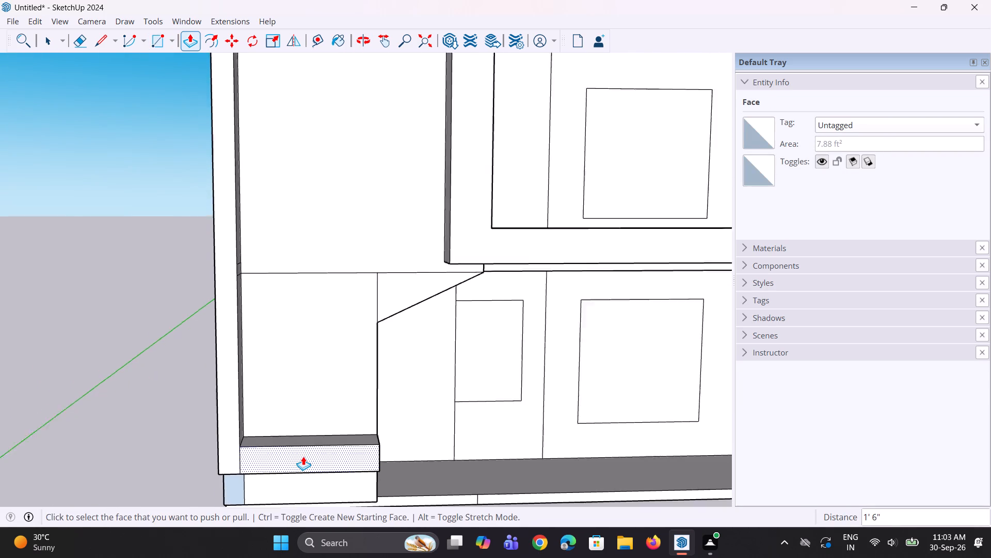
scroll(303, 456, "down", 1)
middle_click_drag(313, 457, 329, 435)
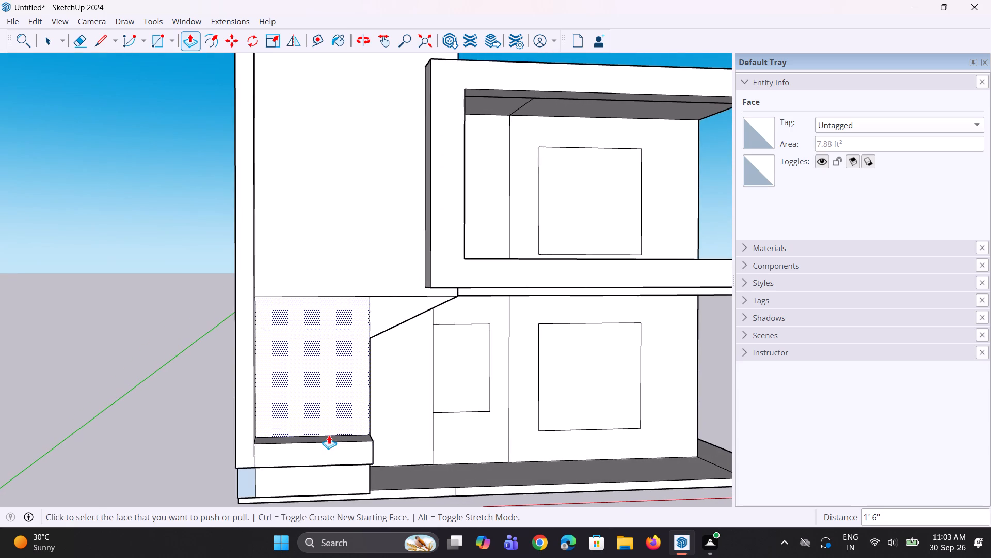
scroll(329, 435, "down", 3)
middle_click_drag(396, 447, 271, 432)
scroll(309, 437, "up", 3)
key("p")
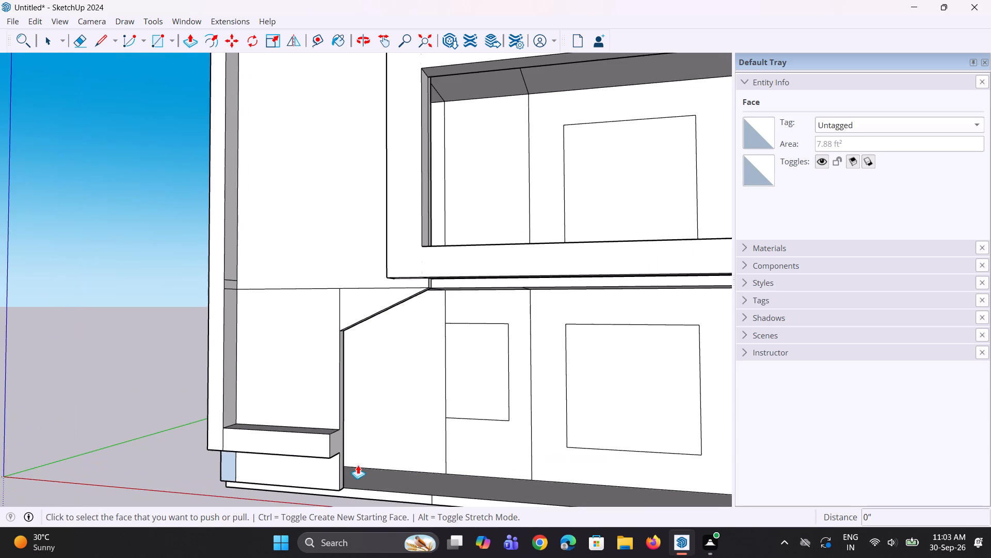
scroll(344, 457, "up", 2)
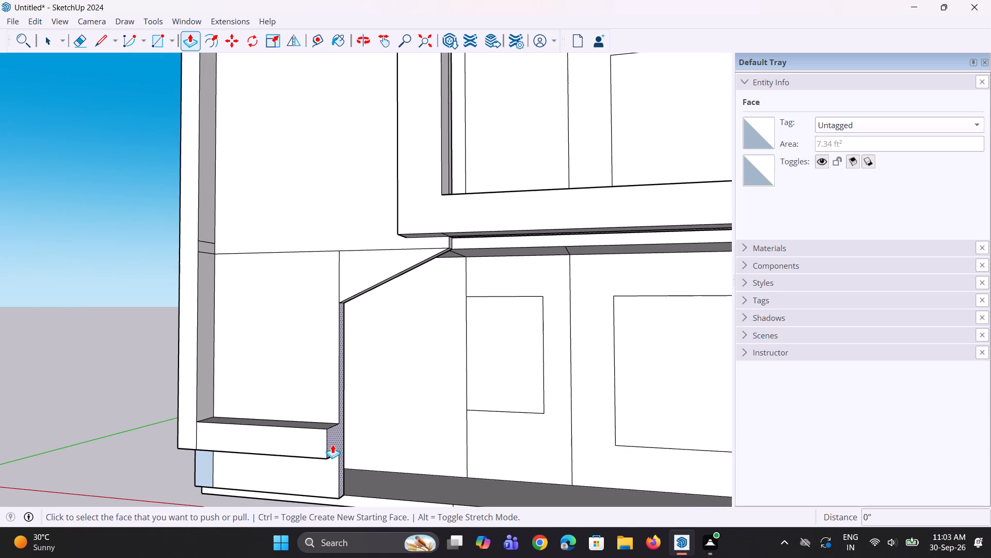
key("space")
key("l")
middle_click_drag(350, 487, 190, 448)
scroll(334, 459, "up", 2)
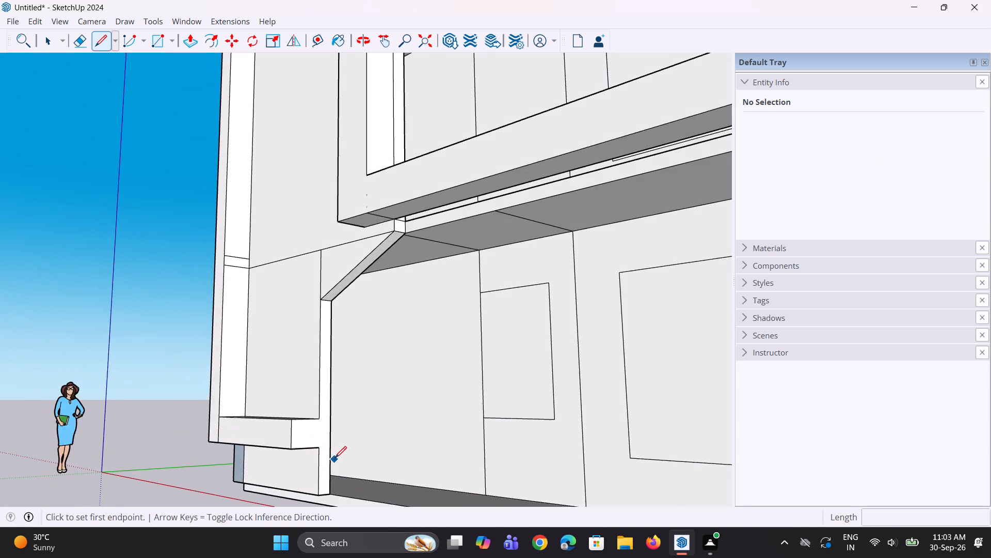
left_click(311, 446)
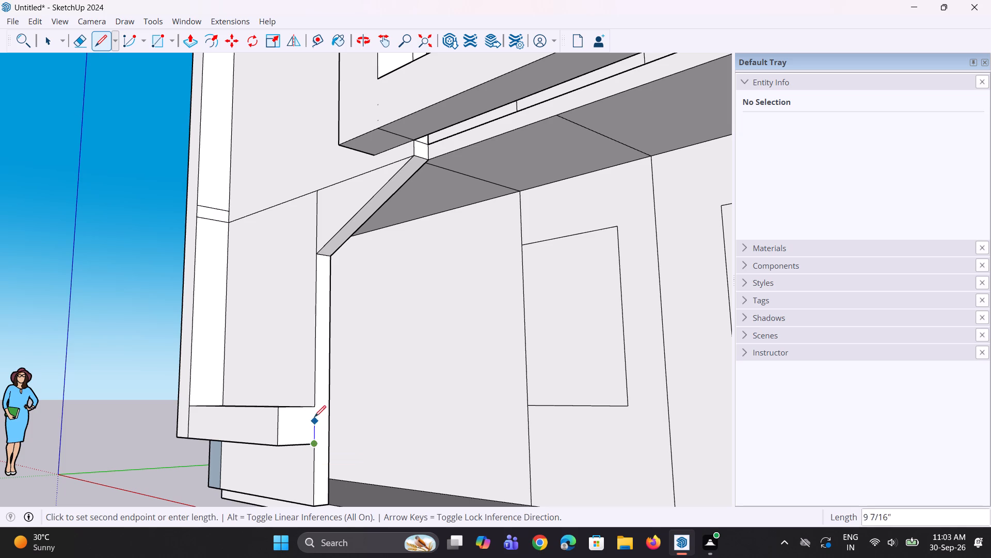
left_click(314, 407)
key("space")
key("space")
Push/pull the projecting strip's free end face toward the tall frame's leg about 1' 11 1/8" to shorten the strip.
middle_click_drag(286, 482, 367, 505)
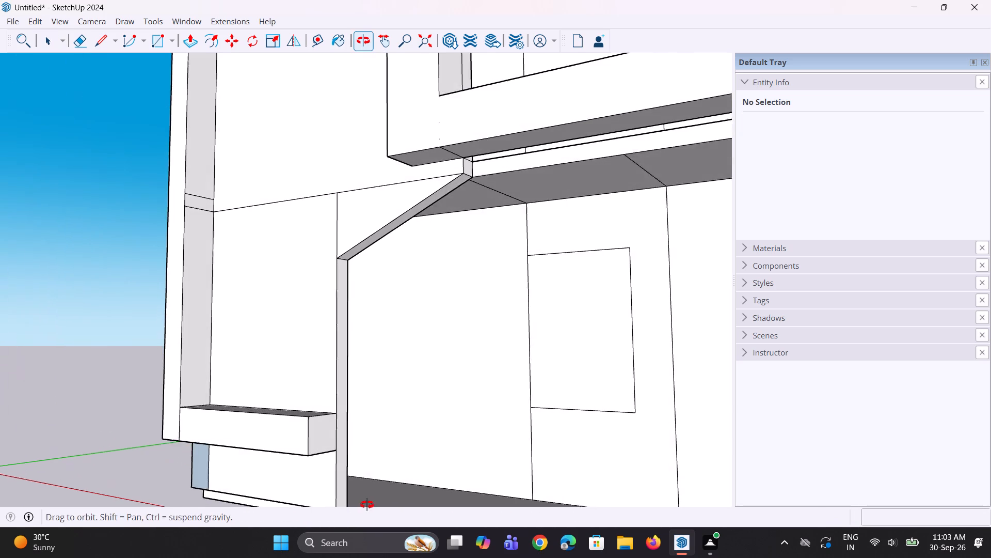
middle_click_drag(367, 505, 370, 505)
key("p")
left_click(331, 439)
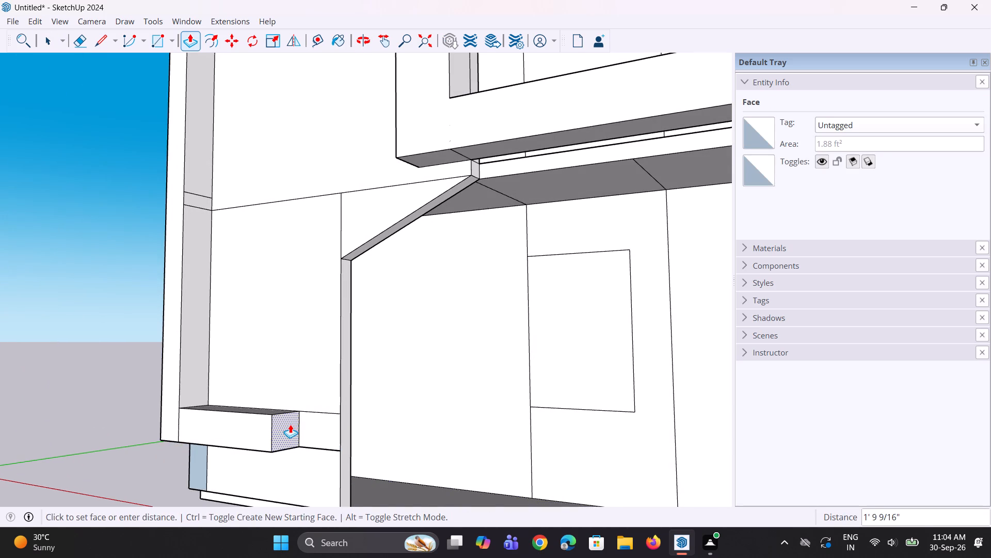
left_click(287, 426)
middle_click_drag(287, 451, 400, 500)
scroll(348, 457, "down", 3)
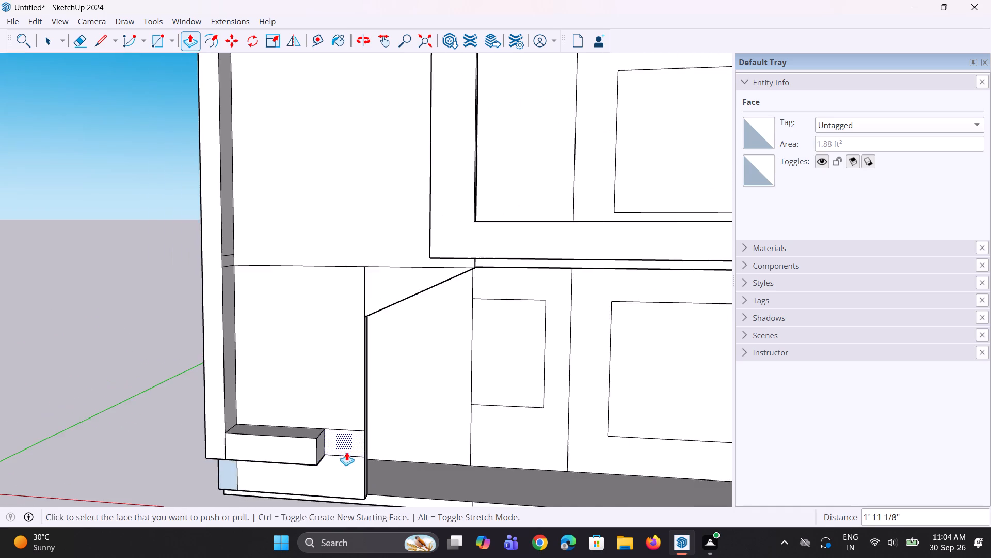
middle_click_drag(346, 452, 372, 455)
key("space")
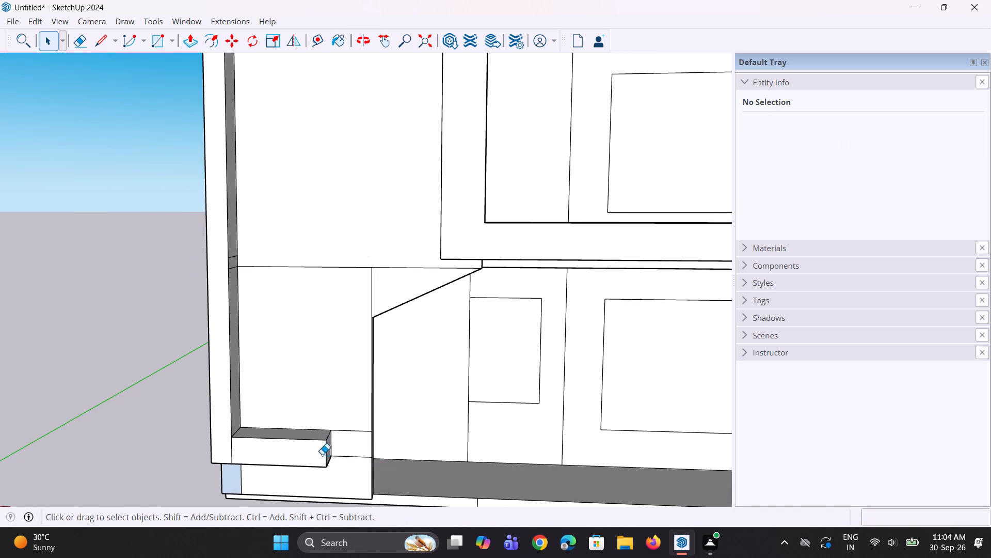
Erase the two leftover horizontal lines on the wall between the shortened strip's end and the sloped-top opening's vertical edge.
key("e")
left_click(356, 433)
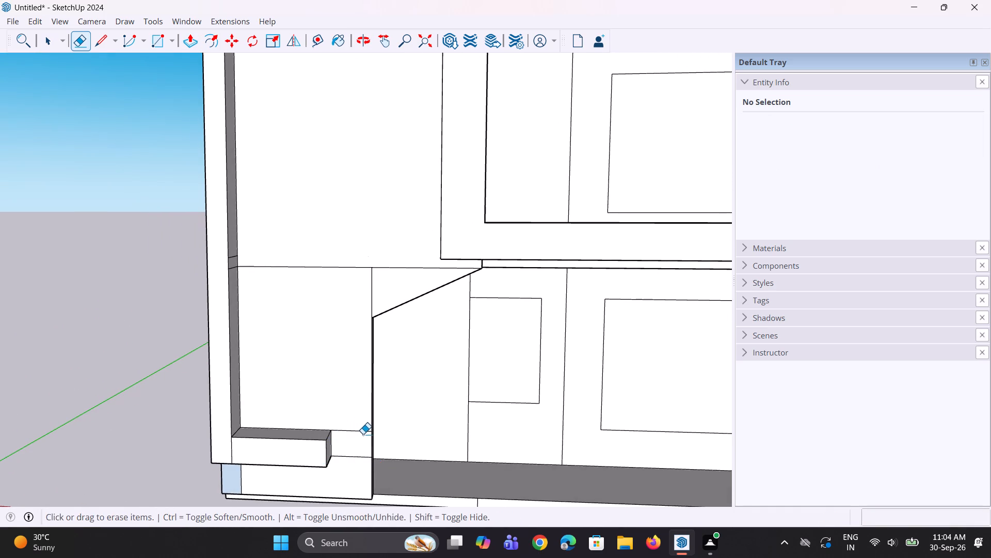
left_click(363, 433)
scroll(366, 430, "up", 6)
double_click(369, 431)
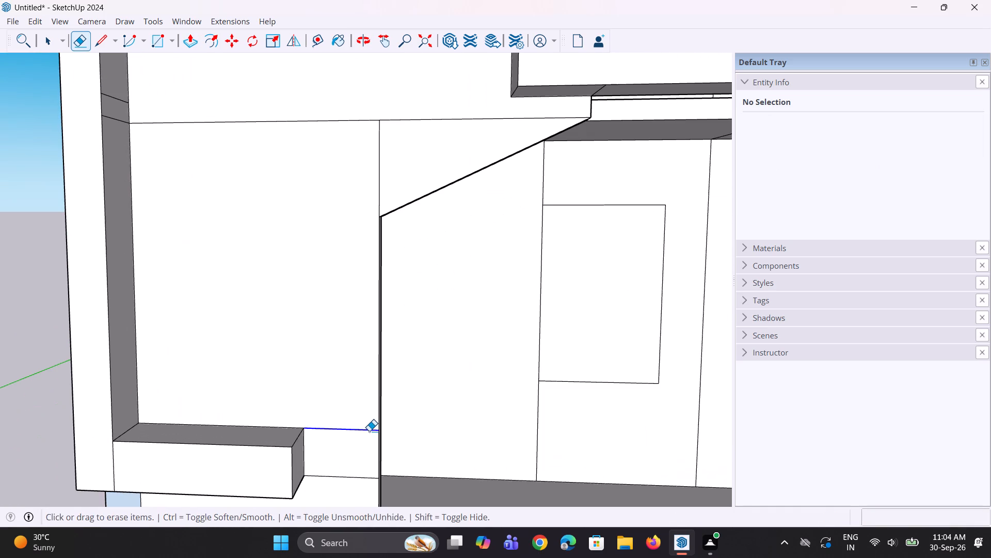
left_click(347, 477)
Draw a narrow upright rectangle about 4' 6" high on the wall between the strip's end and the opening's vertical edge.
scroll(342, 477, "down", 4)
middle_click_drag(341, 477, 282, 478)
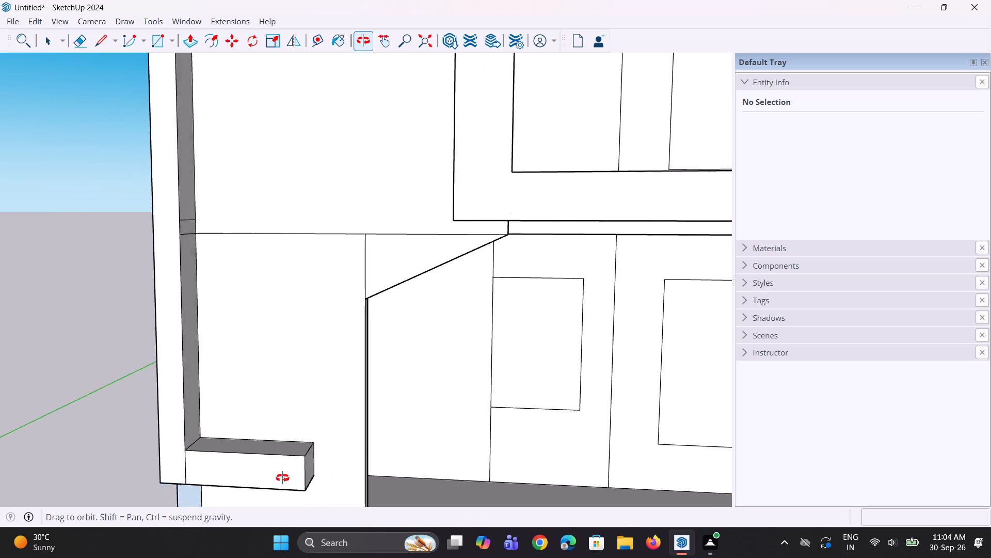
middle_click_drag(282, 478, 327, 475)
key("r")
middle_click_drag(313, 505, 359, 491)
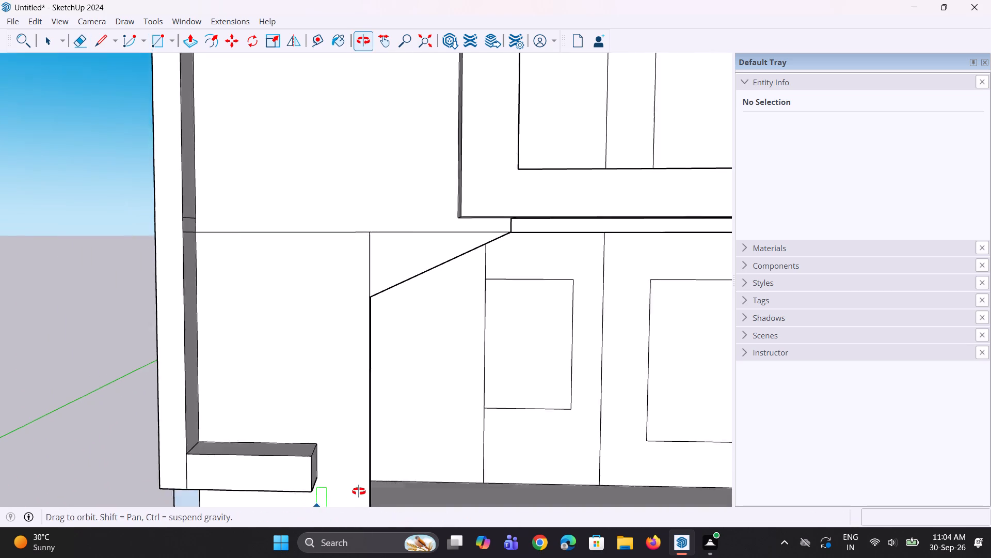
middle_click_drag(359, 491, 362, 490)
scroll(368, 469, "down", 4)
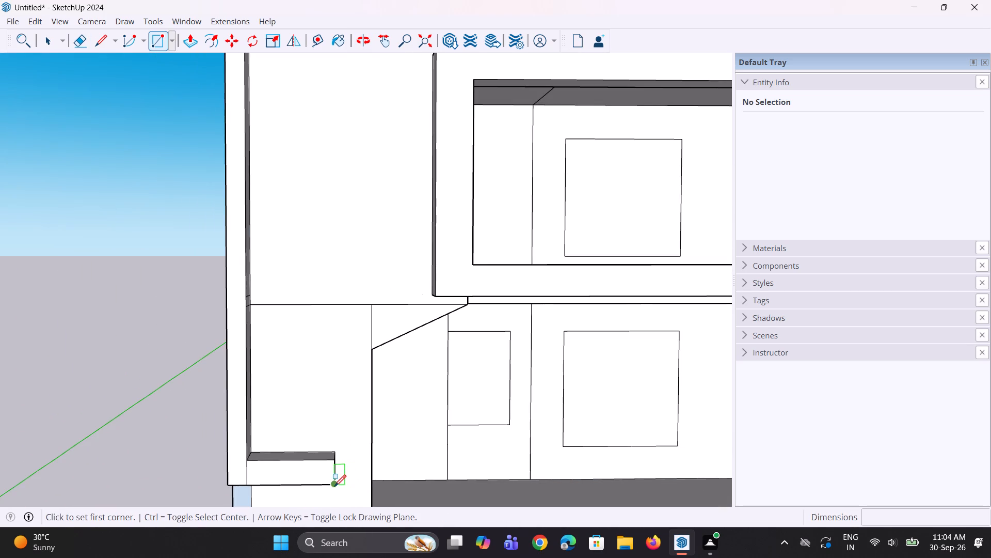
left_click(351, 478)
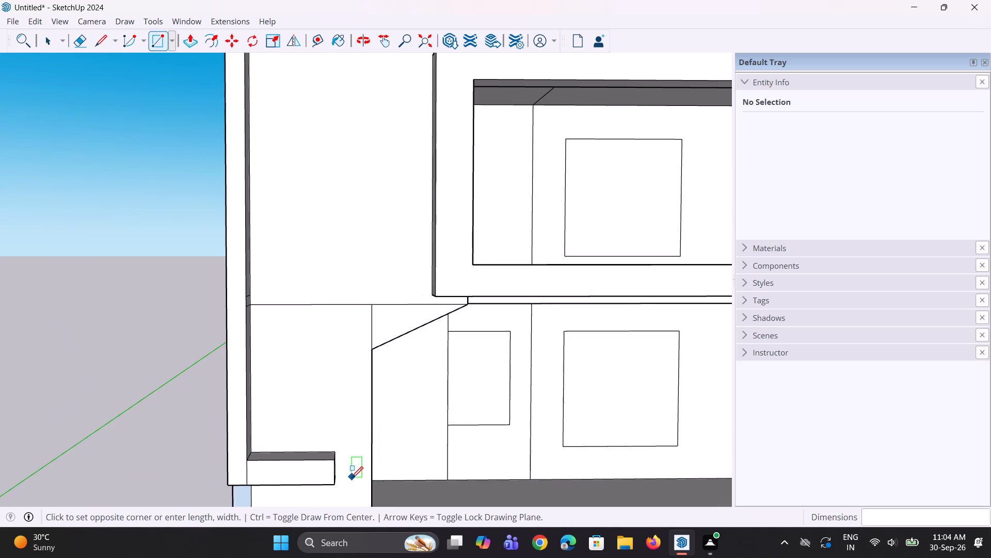
left_click(367, 392)
Move the rectangle's vertical edge nearest the strip about 3" toward the strip.
middle_click_drag(350, 455, 366, 456)
key("space")
scroll(355, 474, "up", 2)
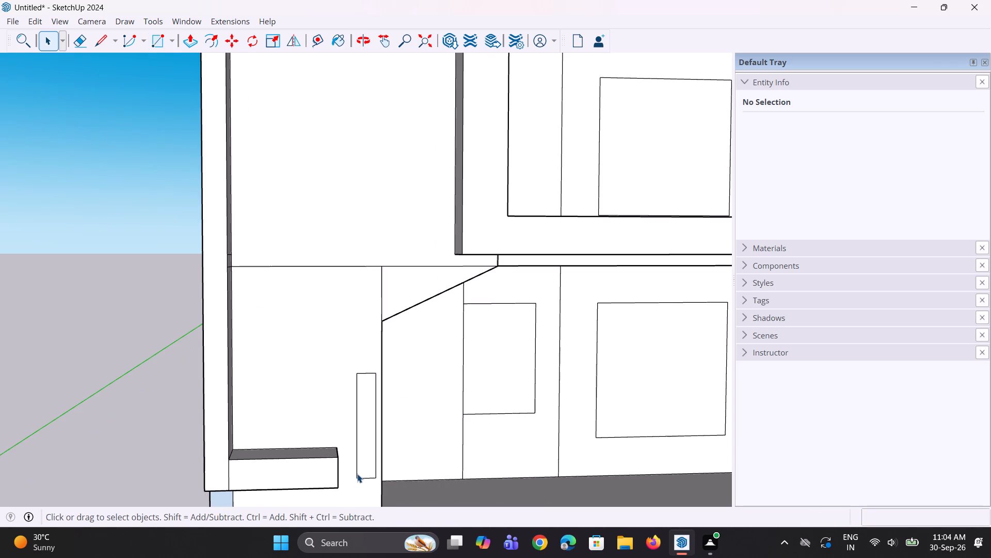
left_click(356, 469)
scroll(361, 502, "up", 3)
key("m")
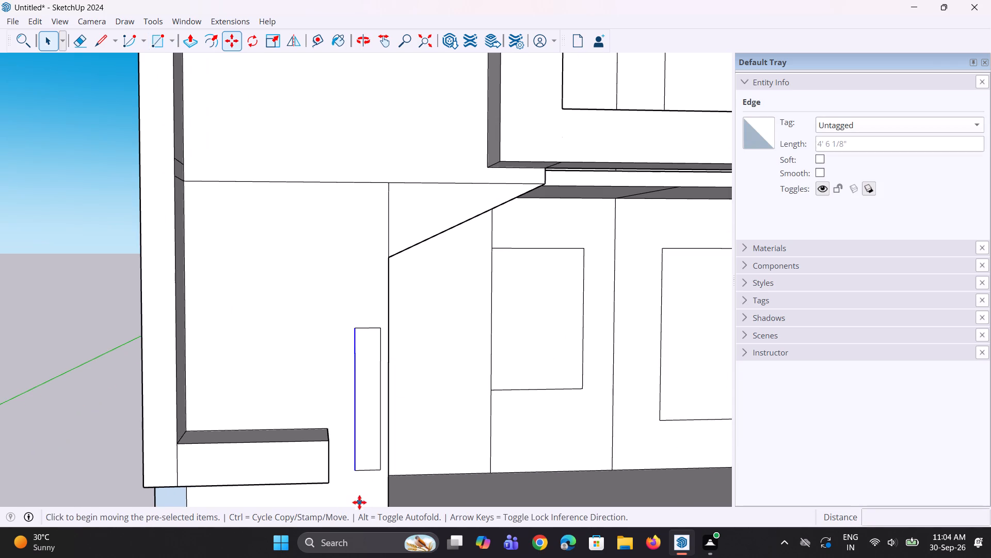
left_click(355, 470)
left_click(347, 468)
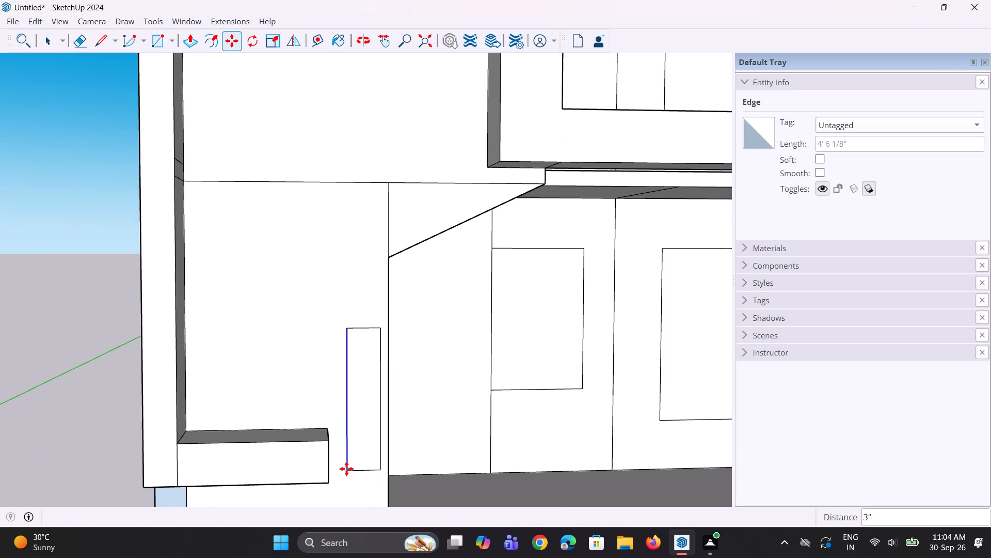
key("space")
key("space")
Move the rectangle's other vertical edge about 3" onto the opening's vertical edge.
middle_click_drag(371, 506, 351, 492)
scroll(351, 492, "down", 4)
middle_click_drag(351, 492, 338, 485)
scroll(350, 486, "up", 3)
left_click(372, 464)
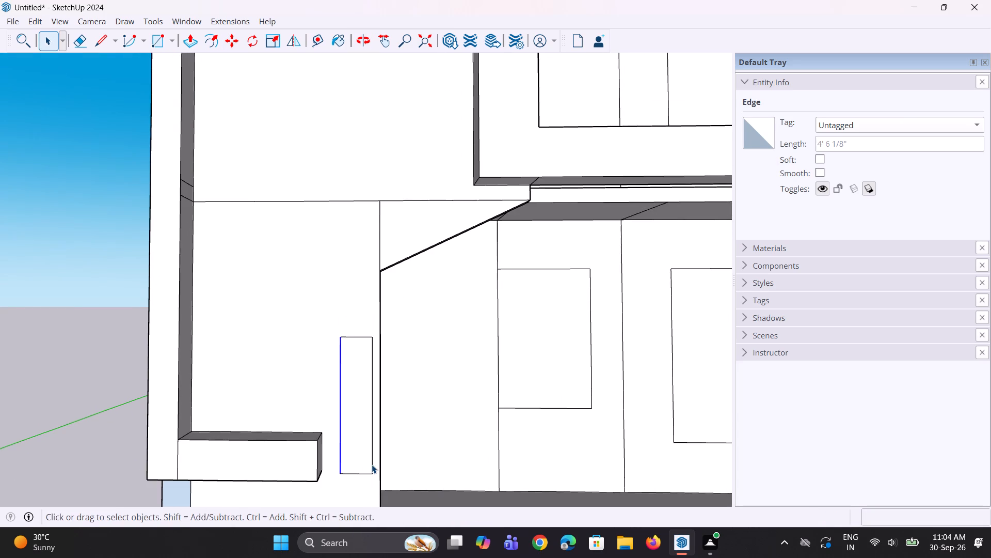
scroll(370, 482, "up", 3)
key("m")
left_click(372, 471)
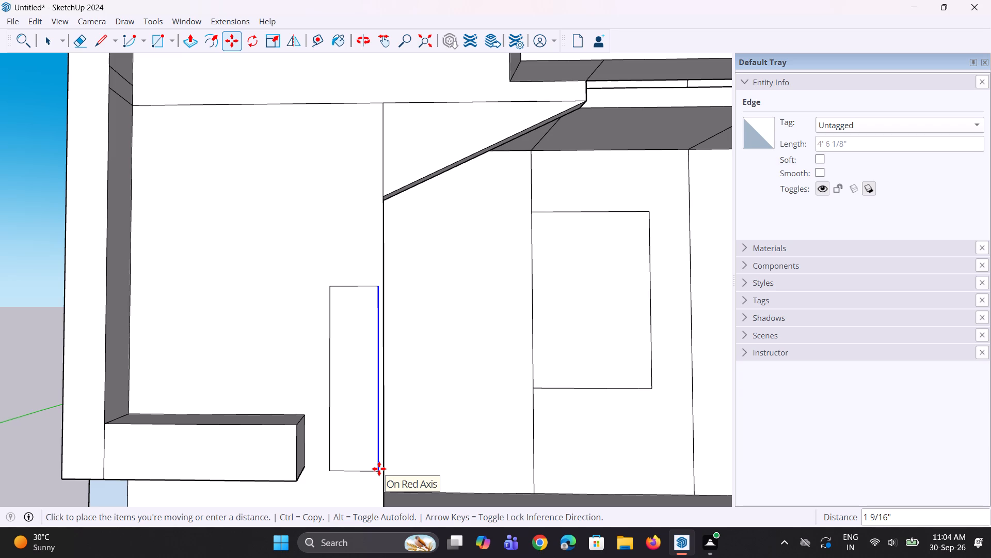
left_click(381, 466)
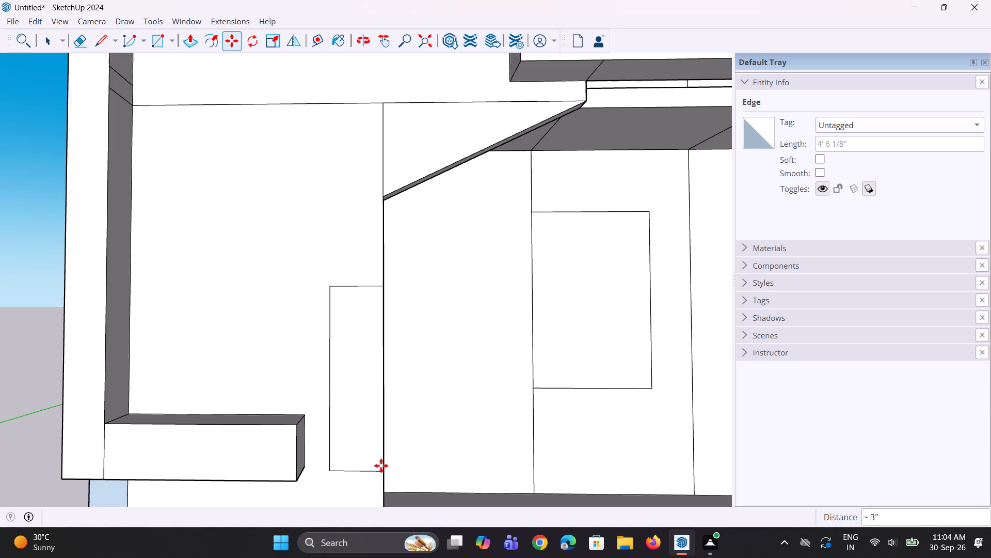
Push/pull the upright rectangle outward 1' 6", flush with the front face of the tall frame.
middle_click_drag(365, 473, 290, 486)
scroll(286, 489, "down", 4)
key("p")
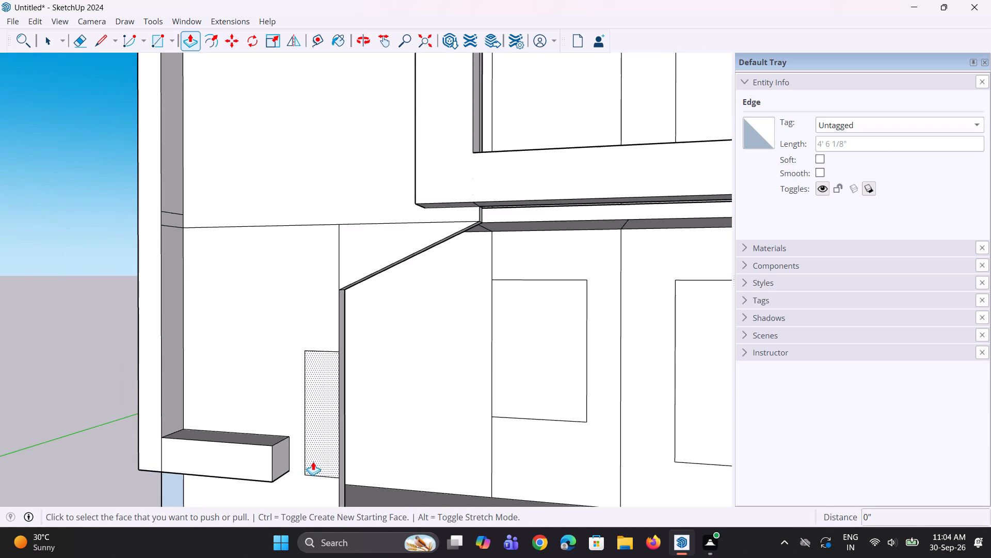
left_click(320, 453)
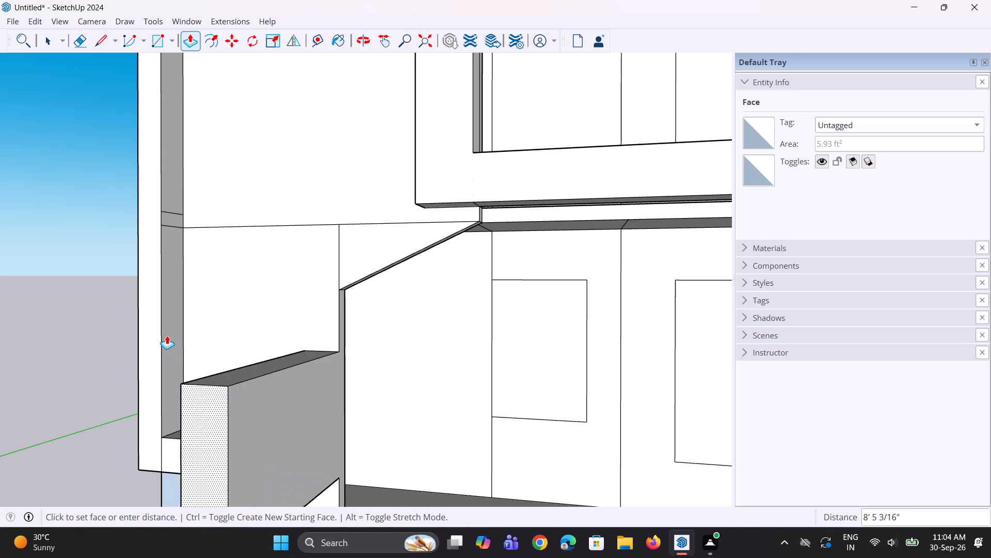
left_click(155, 328)
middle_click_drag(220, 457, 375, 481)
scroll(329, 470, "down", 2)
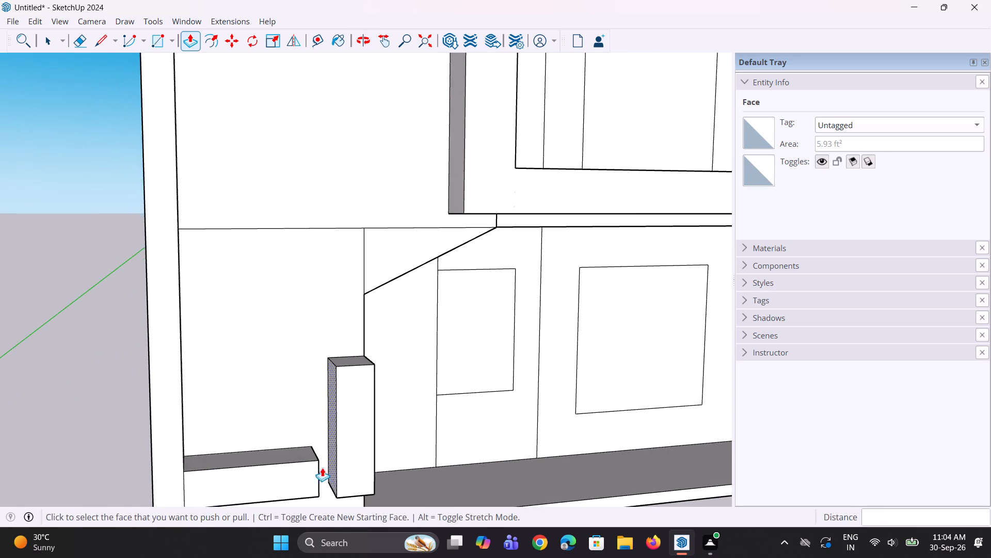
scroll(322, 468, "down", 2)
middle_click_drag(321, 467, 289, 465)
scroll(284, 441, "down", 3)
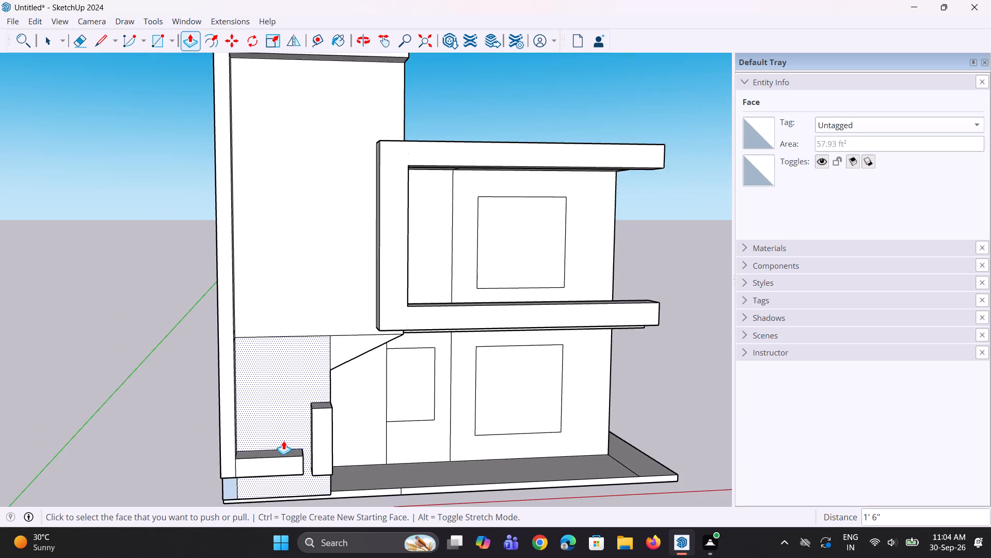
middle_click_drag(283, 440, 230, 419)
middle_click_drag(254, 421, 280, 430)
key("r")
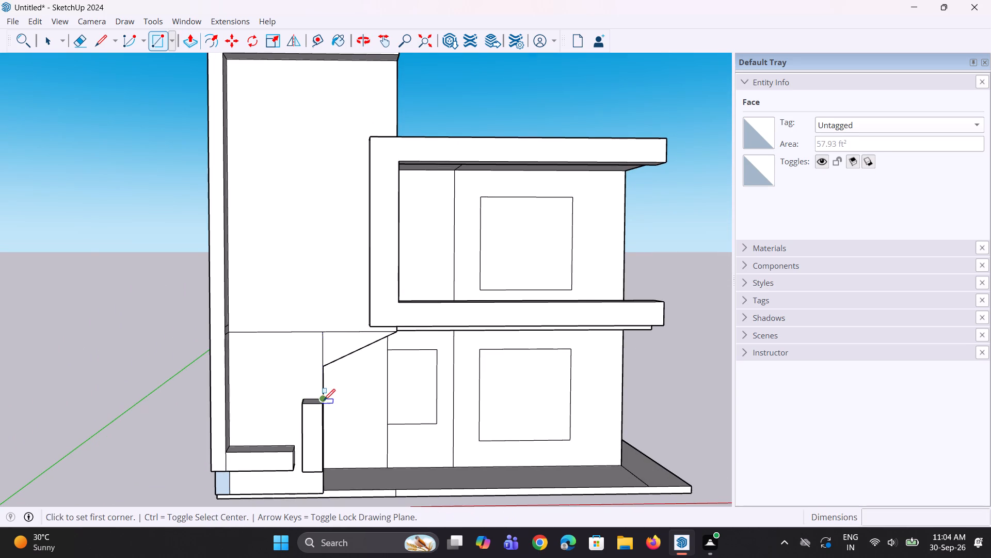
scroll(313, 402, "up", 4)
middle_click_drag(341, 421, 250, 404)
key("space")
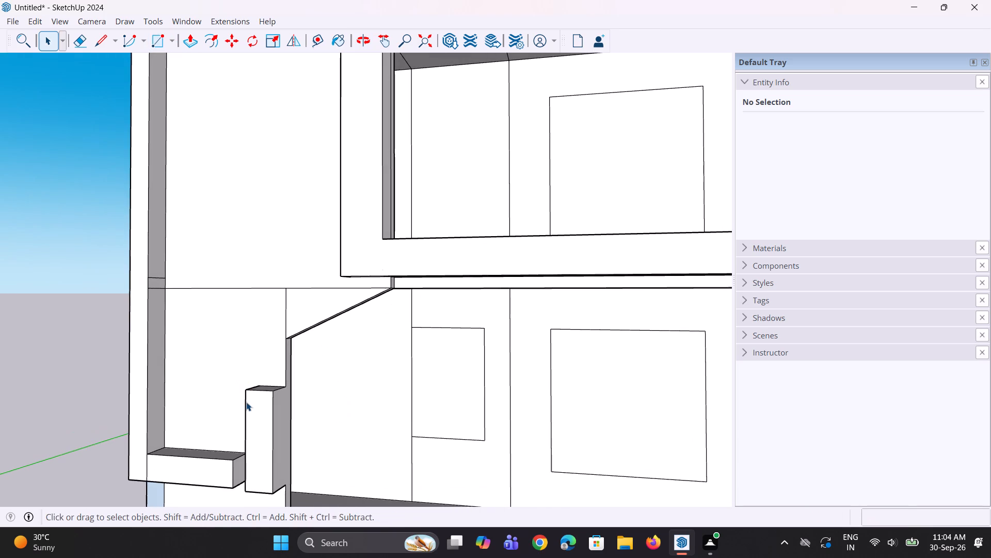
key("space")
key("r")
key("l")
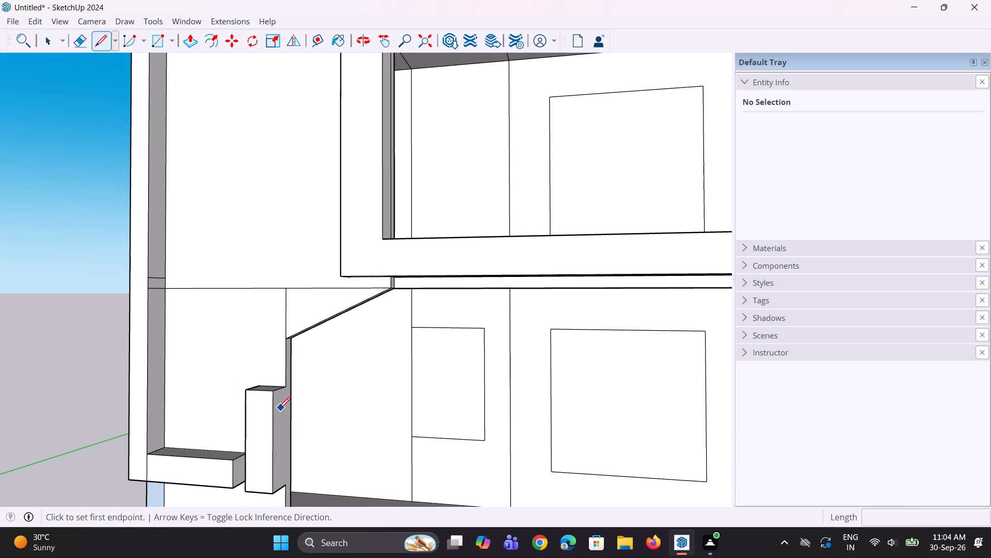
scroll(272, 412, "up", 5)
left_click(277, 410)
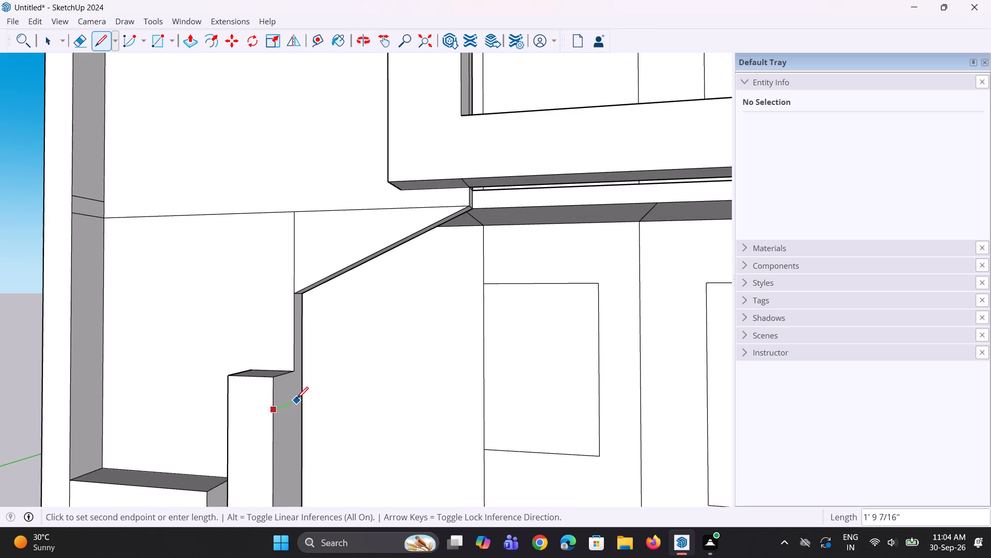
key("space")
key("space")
Draw a 4' 6 1/8" vertical line between the upright block's back corners, separating its side from the opening's side face.
middle_click_drag(312, 414, 218, 393)
scroll(217, 389, "down", 5)
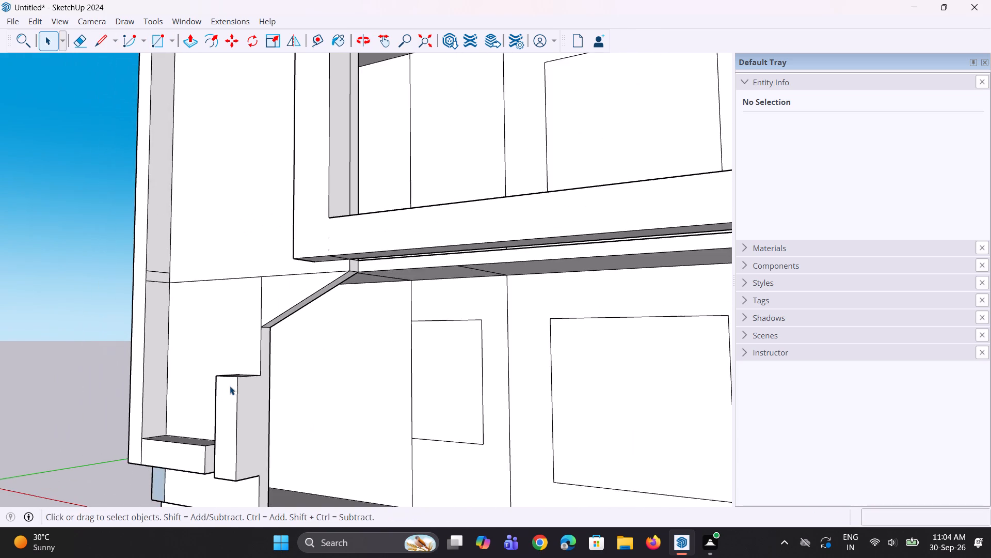
scroll(230, 386, "down", 4)
middle_click_drag(250, 406, 185, 401)
key("l")
scroll(212, 421, "up", 5)
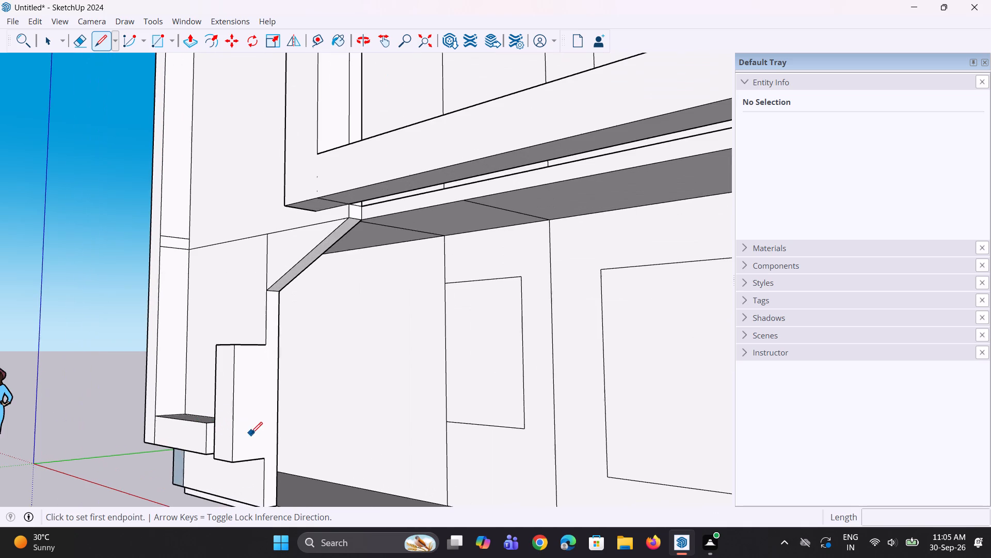
left_click(266, 458)
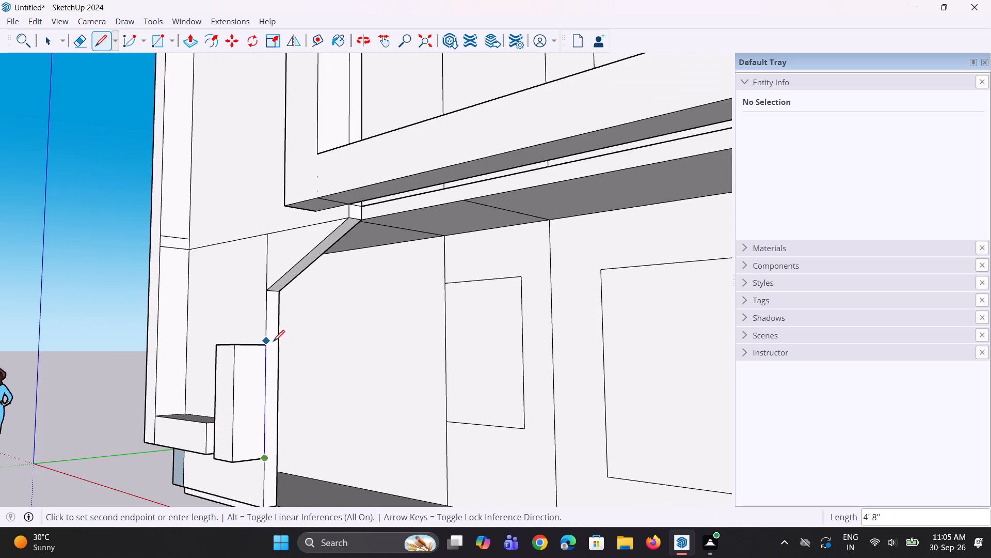
left_click(269, 345)
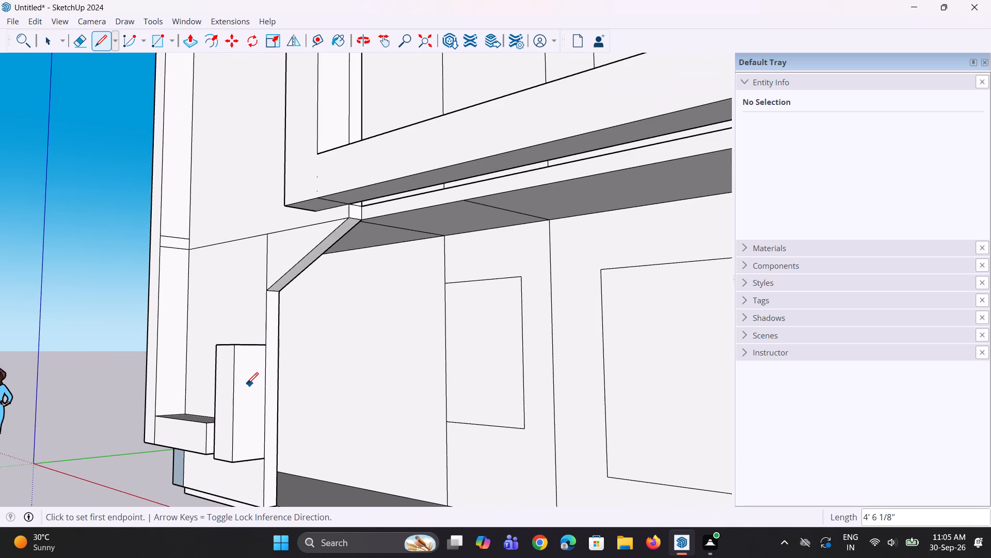
Draw a line about 1' 6" long across the upright block's side face, dividing off its upper part.
left_click(235, 376)
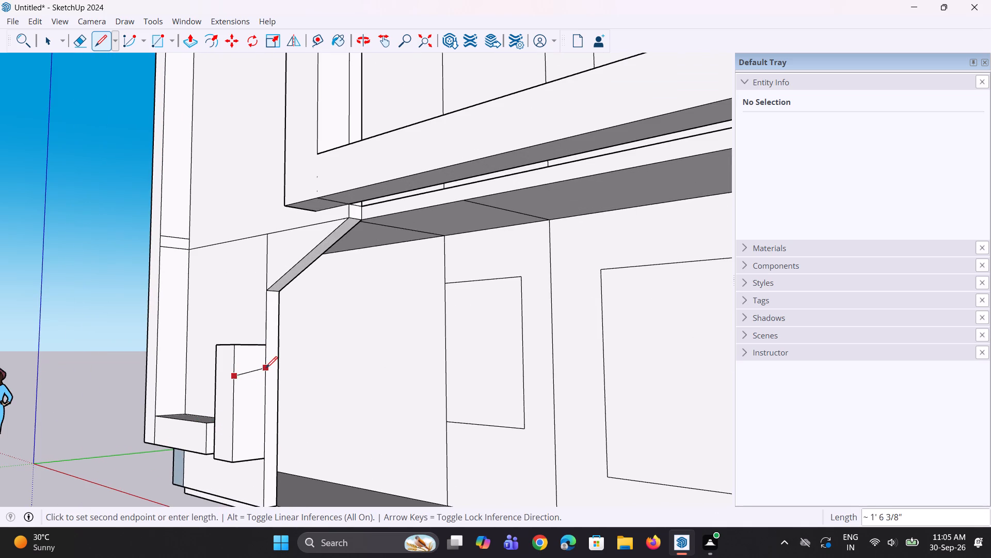
left_click(266, 376)
Push/pull the upper part of the block's side about 8' 5 13/16" across the opening, to the small ground-floor window's outer edge.
middle_click_drag(256, 381, 324, 389)
scroll(324, 389, "up", 1)
scroll(319, 389, "down", 4)
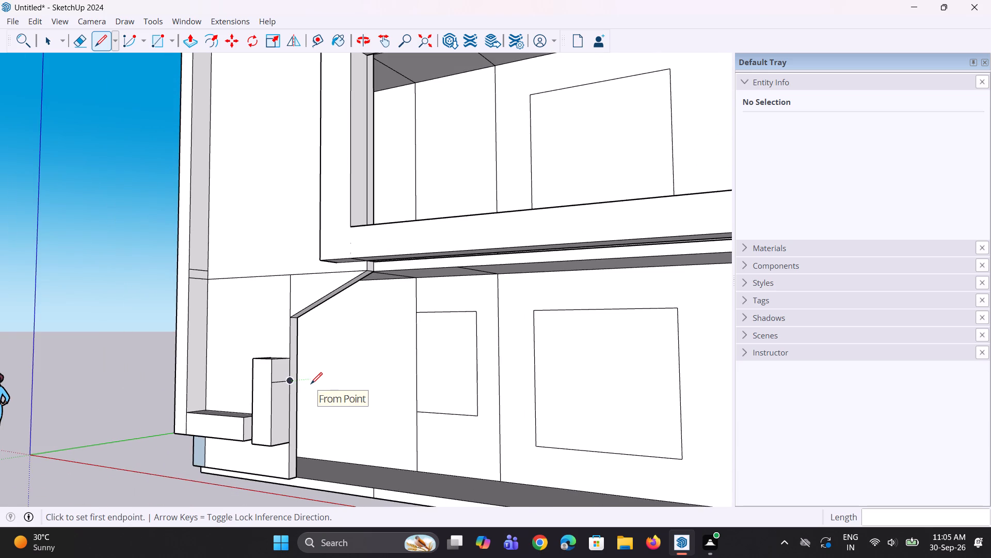
key("p")
left_click(285, 369)
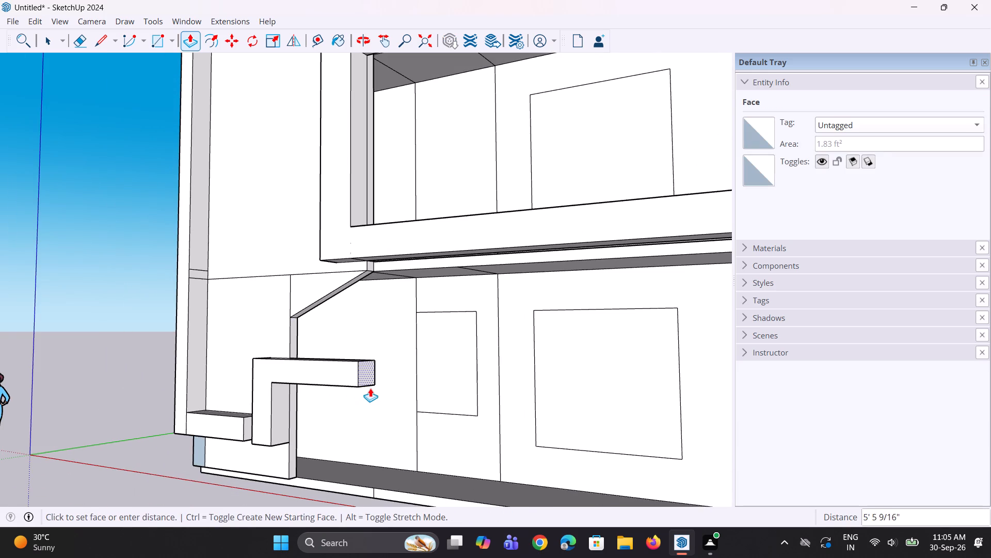
scroll(370, 388, "down", 5)
middle_click_drag(374, 388, 452, 391)
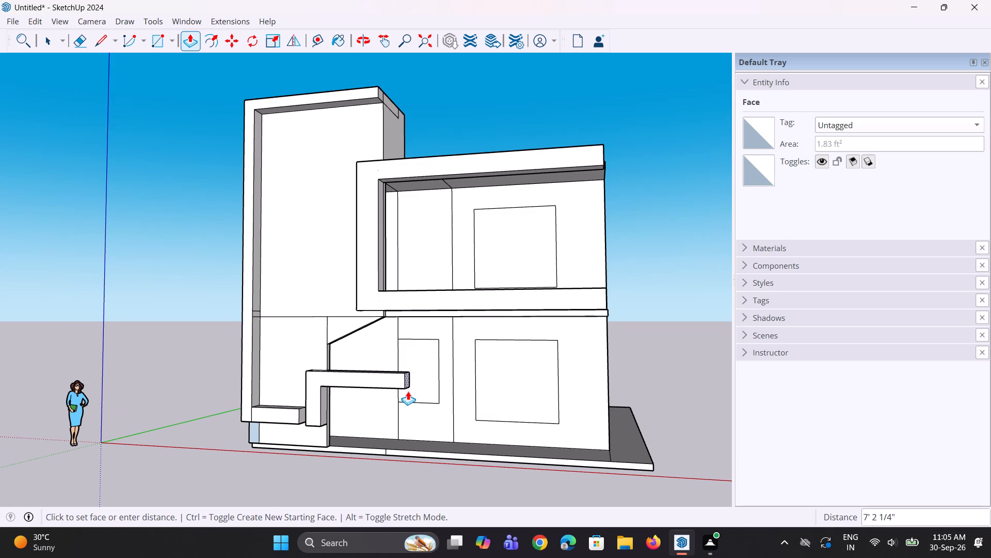
left_click(438, 400)
Push/pull the lower strip's free end face about 7 3/8" to meet the upright block.
middle_click_drag(408, 423, 473, 455)
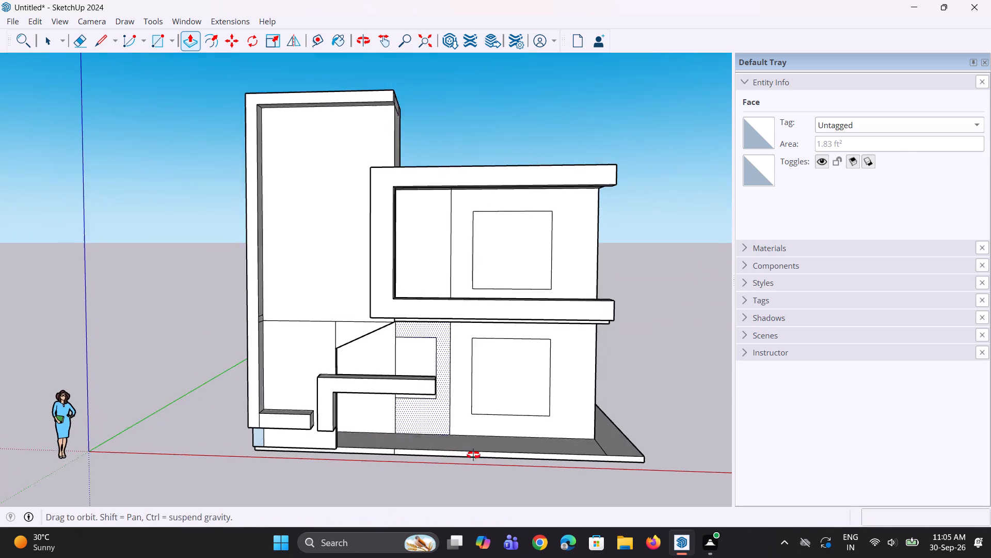
middle_click_drag(473, 455, 487, 455)
middle_click_drag(450, 424, 467, 419)
middle_click_drag(266, 429, 317, 446)
scroll(331, 441, "up", 2)
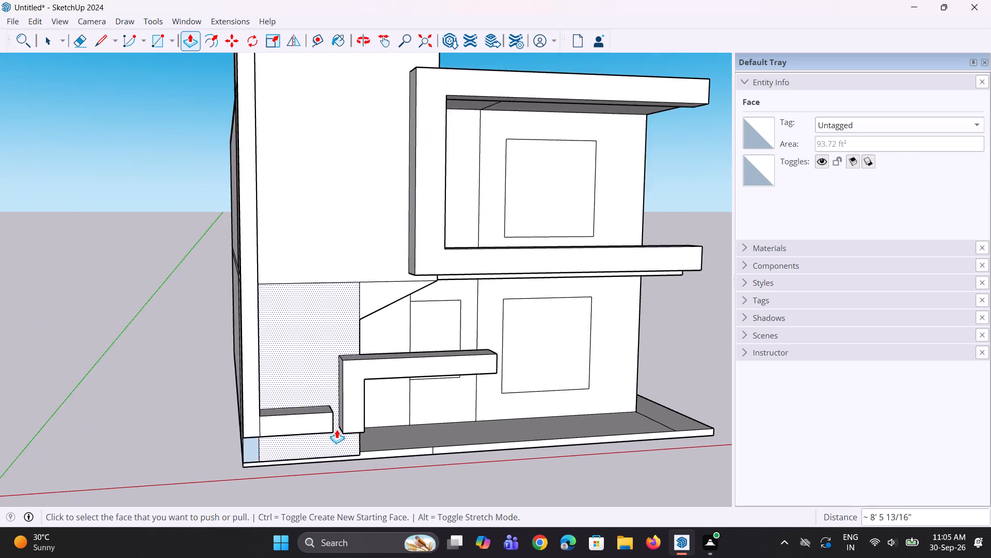
scroll(337, 429, "up", 2)
middle_click_drag(339, 428, 272, 390)
scroll(319, 412, "up", 10)
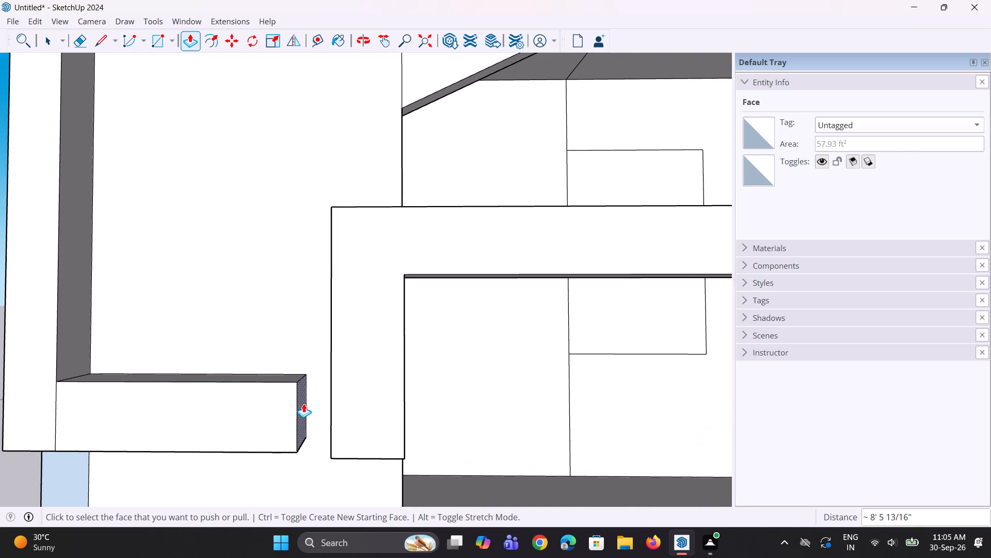
left_click(301, 404)
left_click(337, 437)
Push/pull the upright block's underside up about 1 1/4" to align with the lower strip's underside.
scroll(303, 452, "down", 3)
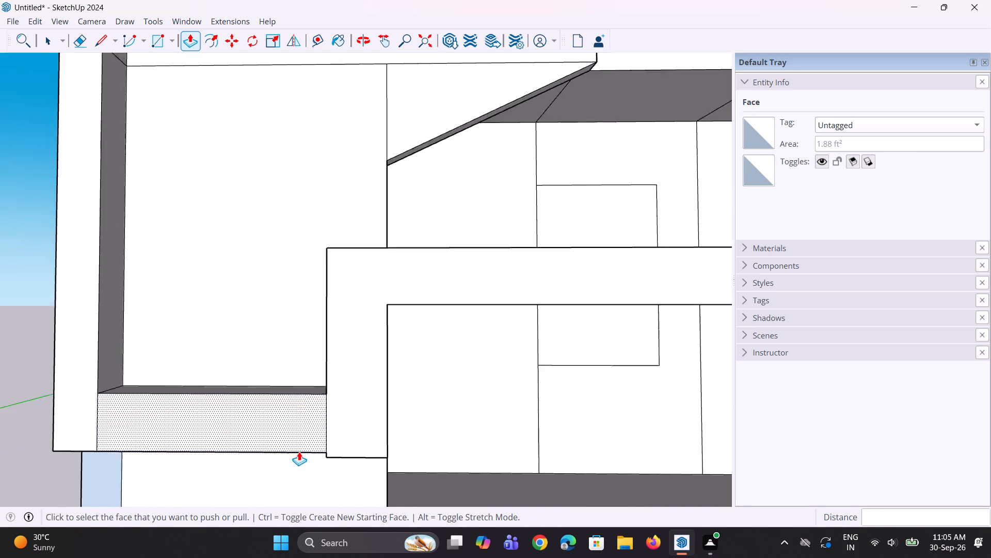
scroll(299, 452, "down", 2)
middle_click_drag(295, 452, 322, 401)
middle_click_drag(311, 459, 332, 378)
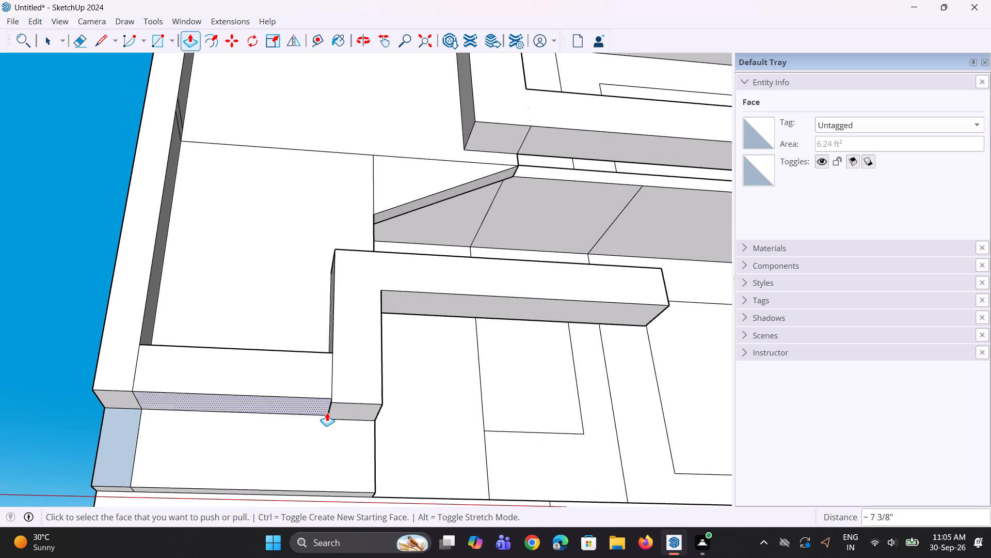
left_click(335, 412)
left_click(317, 402)
scroll(323, 423, "down", 5)
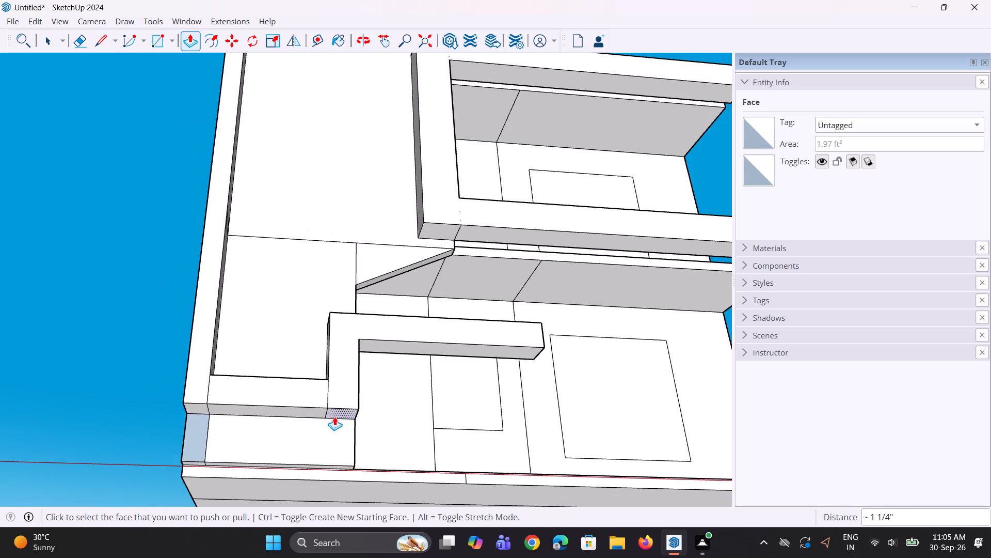
middle_click_drag(334, 416, 318, 491)
scroll(330, 443, "down", 10)
middle_click_drag(311, 424, 286, 456)
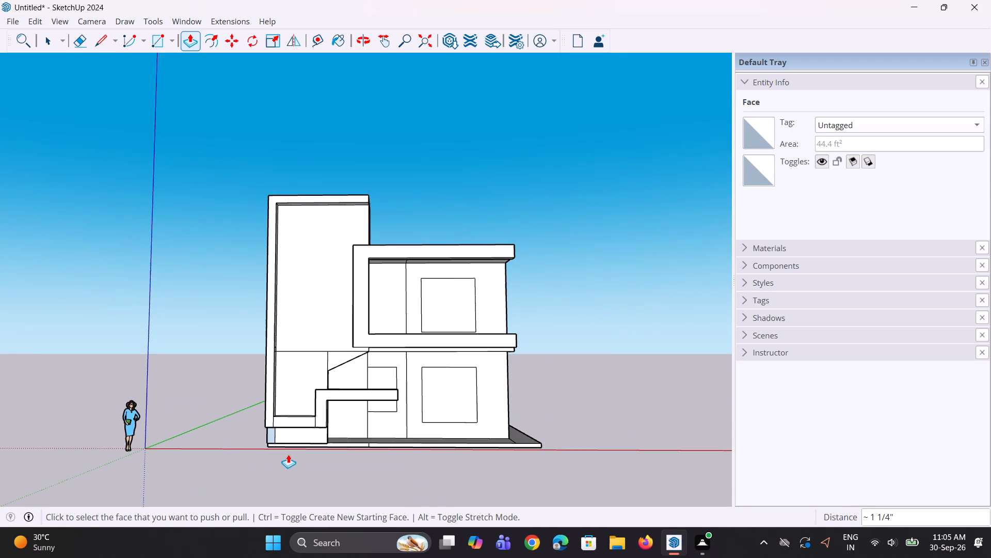
Draw a 1' 6" line across the underside of the projecting band, near its free end beside the small ground-floor window.
middle_click_drag(374, 440, 372, 440)
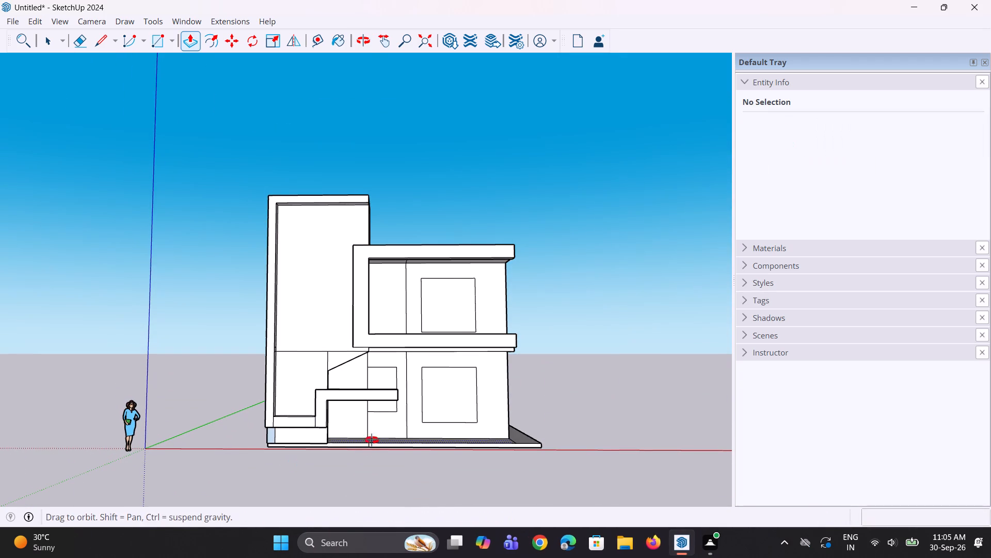
middle_click_drag(372, 440, 246, 428)
middle_click_drag(340, 417, 441, 401)
scroll(421, 400, "up", 2)
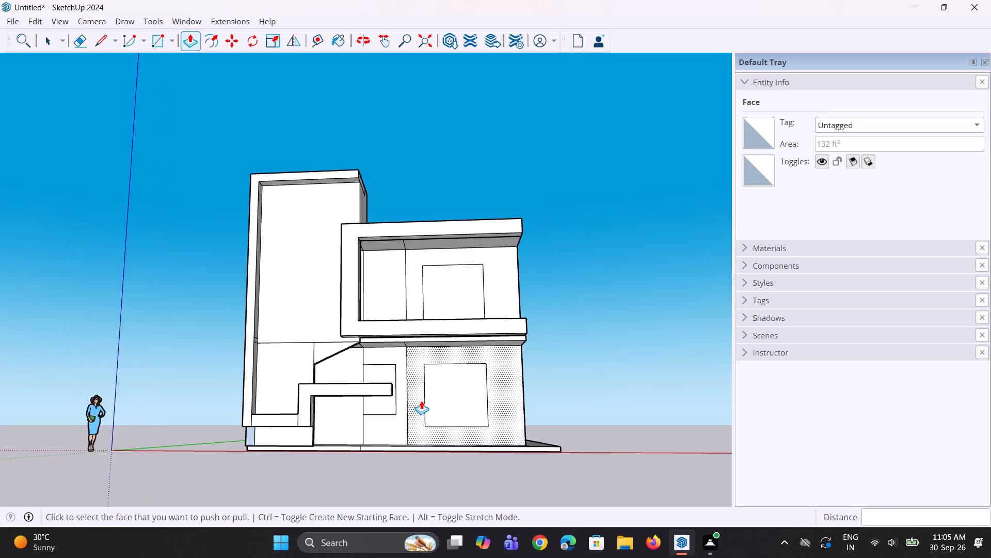
middle_click_drag(410, 404, 423, 369)
scroll(319, 430, "up", 2)
middle_click_drag(319, 429, 345, 363)
scroll(355, 369, "up", 1)
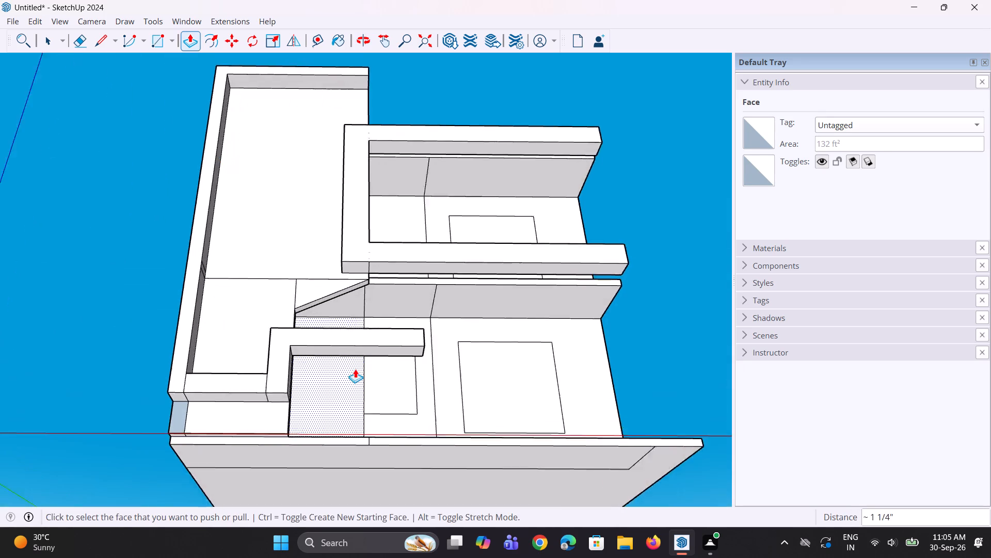
scroll(355, 369, "up", 2)
key("l")
scroll(413, 352, "up", 5)
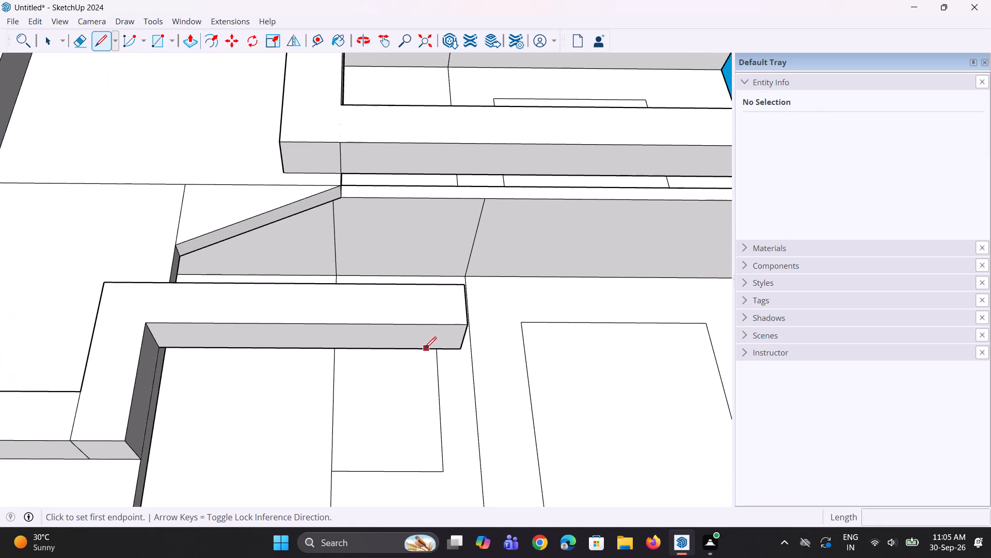
left_click(424, 348)
left_click(426, 327)
Push/pull the band's divided-off end underside down about 4' 4 11/16" to form a leg reaching towards the base slab.
key("p")
left_click(436, 338)
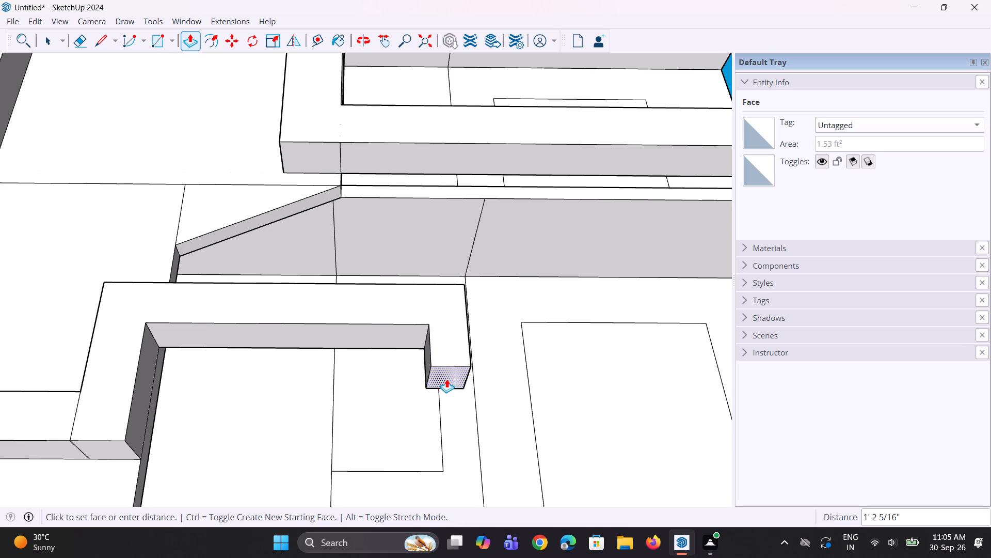
scroll(449, 376, "down", 11)
middle_click_drag(442, 361, 427, 474)
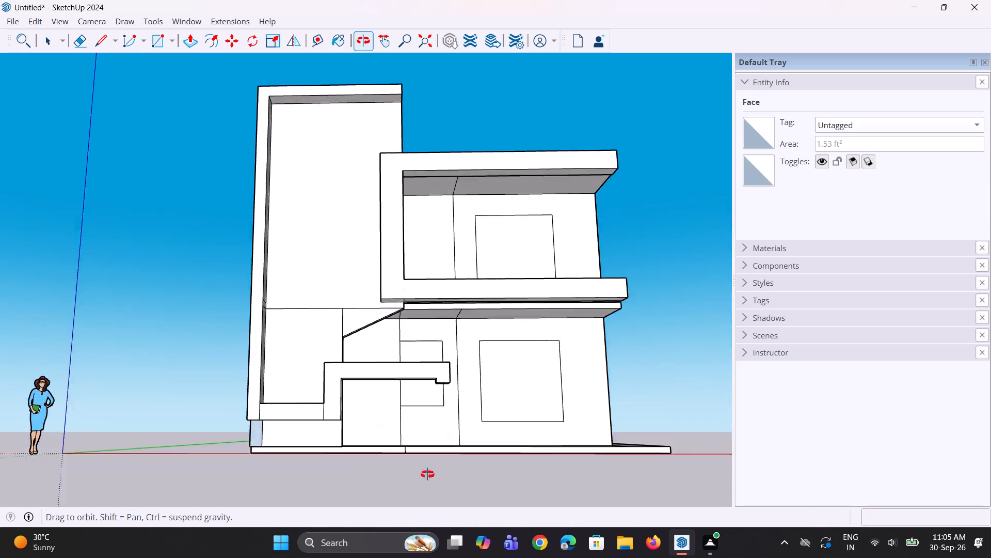
middle_click_drag(427, 474, 429, 512)
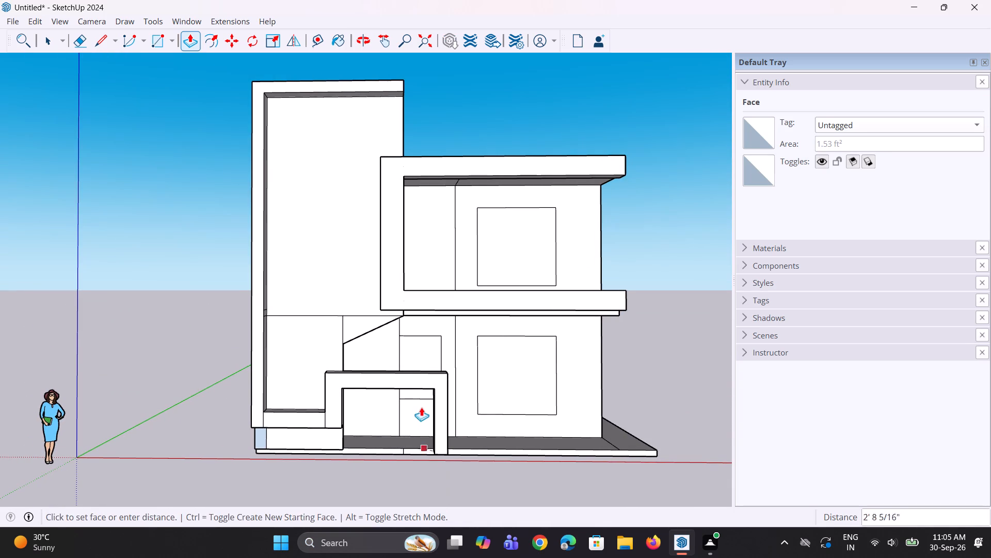
scroll(425, 448, "up", 4)
middle_click_drag(428, 452, 429, 442)
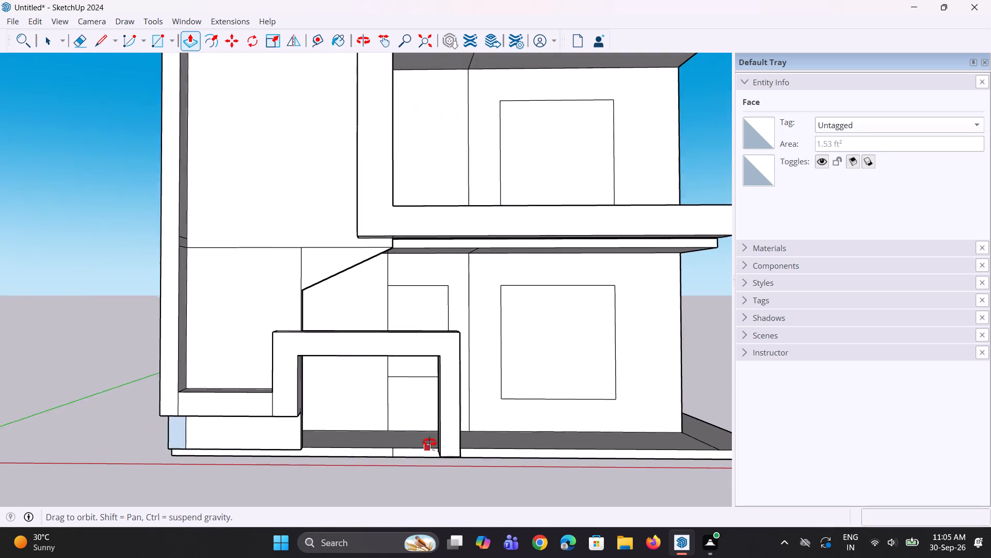
middle_click_drag(429, 442, 431, 432)
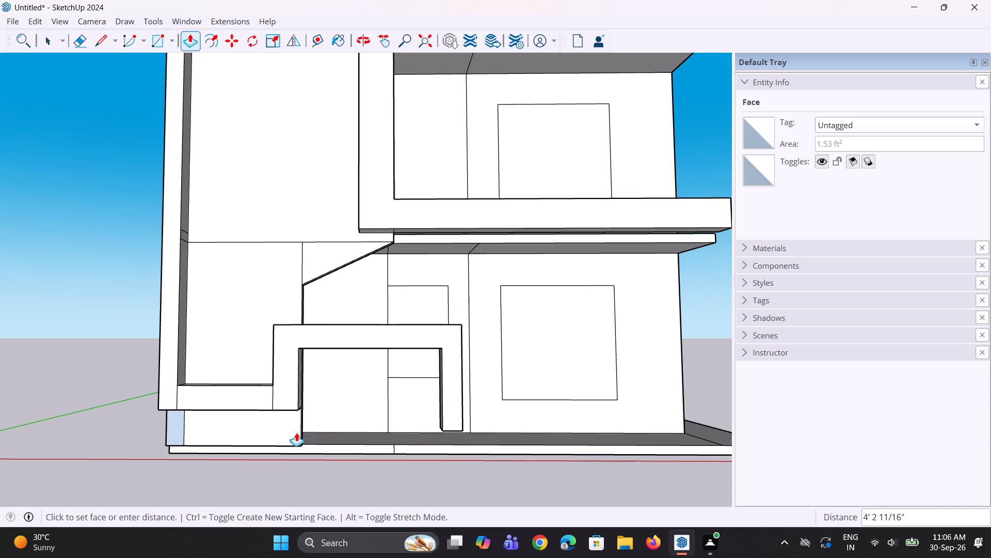
scroll(301, 435, "up", 3)
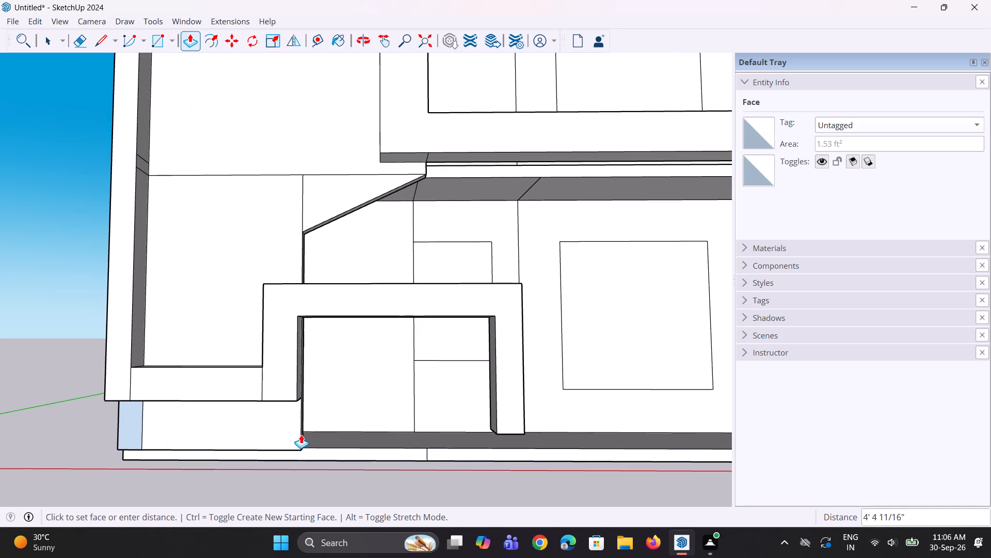
left_click(301, 435)
Examine the new leg and its gap to the base slab from the front, both sides and below.
middle_click_drag(390, 486, 393, 532)
scroll(406, 468, "down", 5)
middle_click_drag(392, 446, 392, 450)
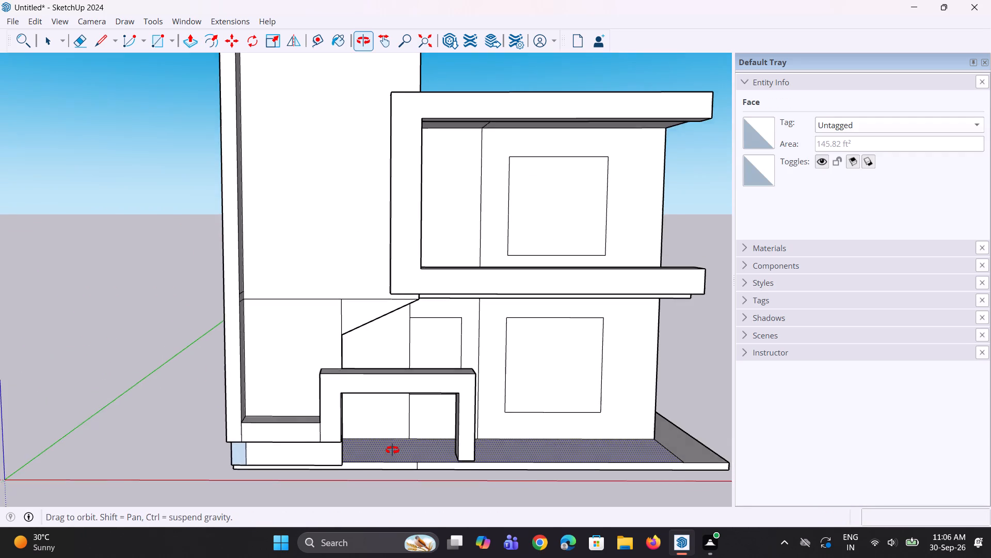
middle_click_drag(392, 450, 392, 458)
scroll(392, 450, "down", 1)
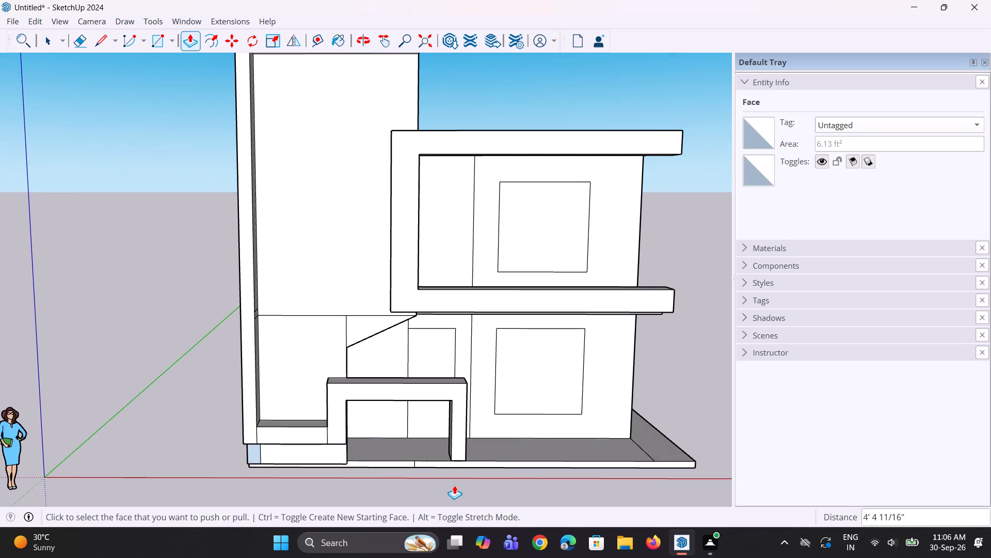
middle_click_drag(469, 482, 163, 436)
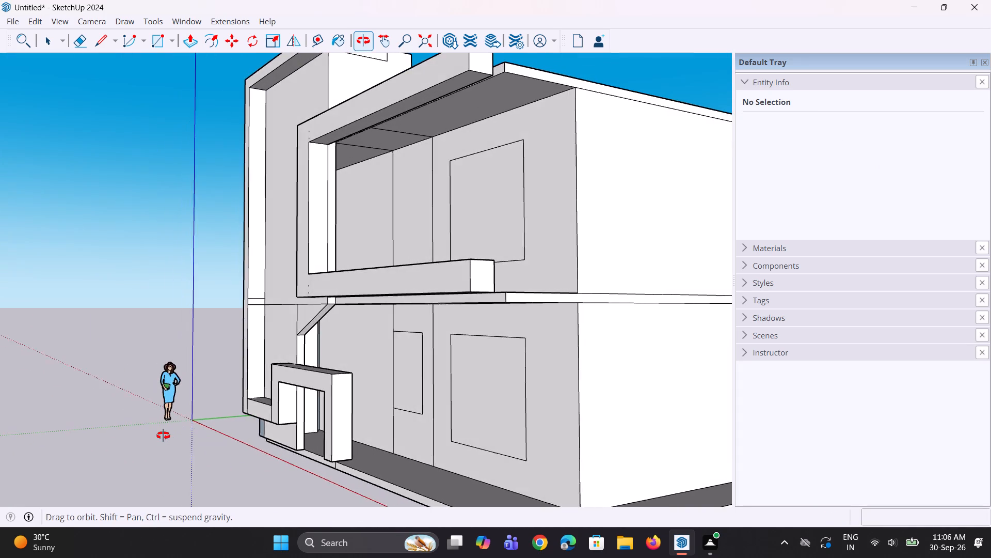
middle_click_drag(163, 436, 95, 436)
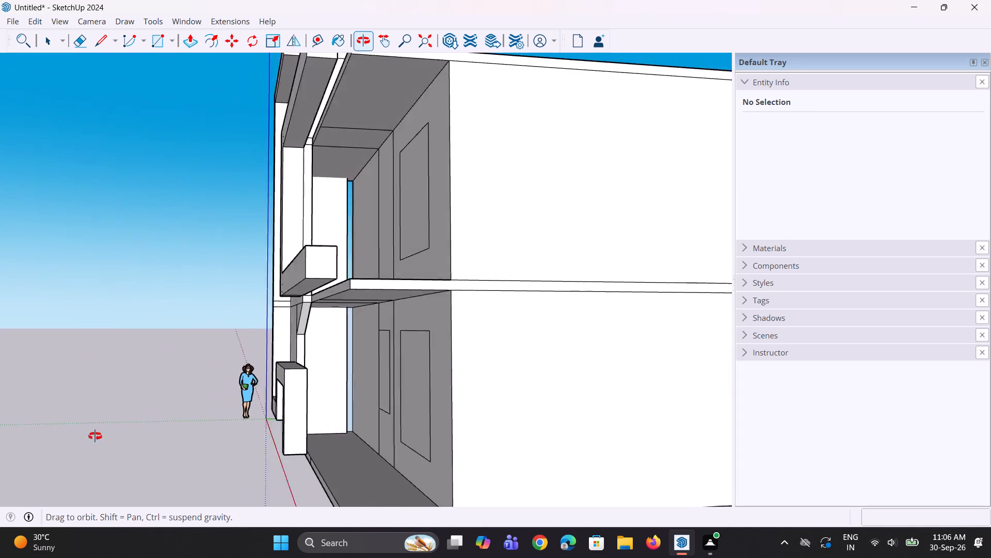
middle_click_drag(95, 436, 240, 460)
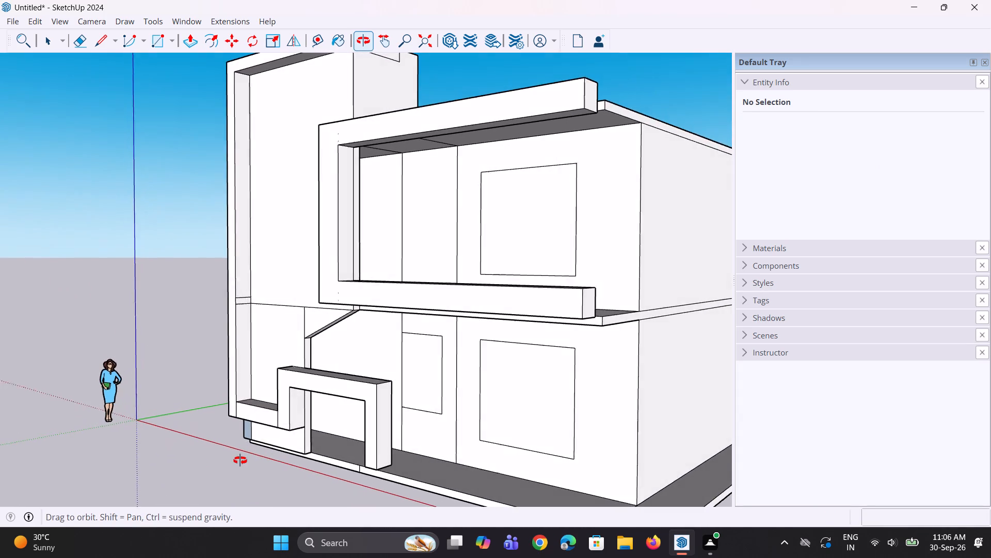
middle_click_drag(240, 460, 237, 372)
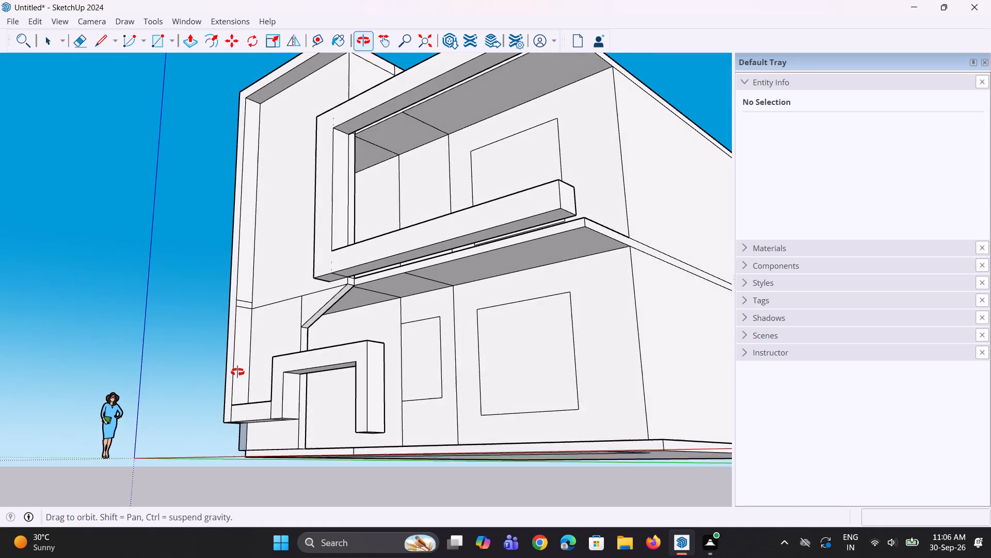
middle_click_drag(237, 372, 464, 470)
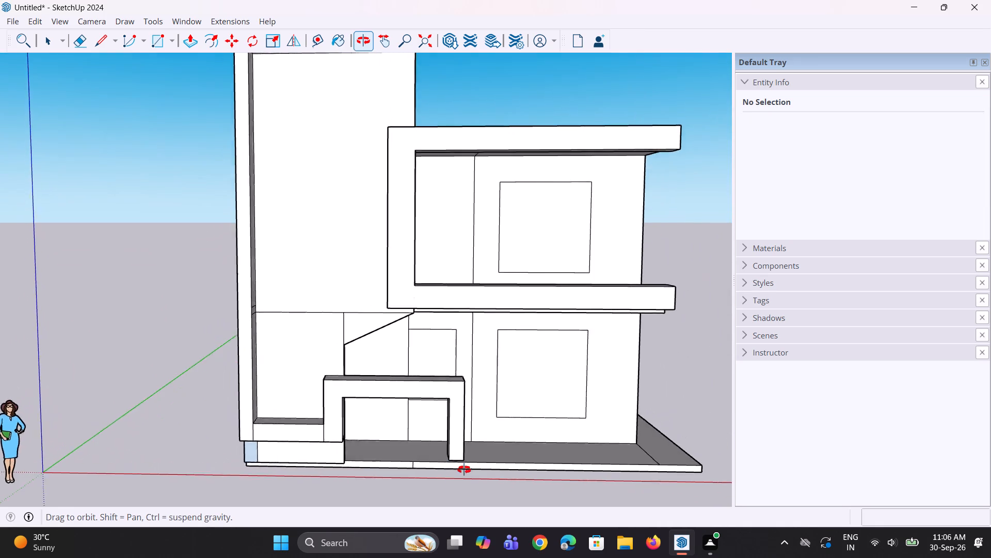
middle_click_drag(464, 470, 517, 460)
middle_click_drag(434, 451, 487, 481)
scroll(486, 459, "up", 2)
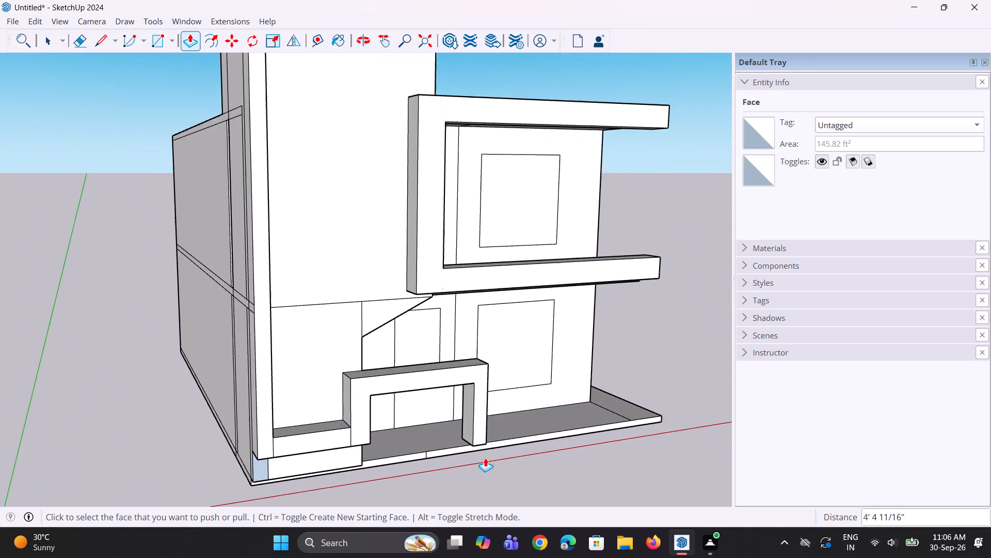
middle_click_drag(485, 458, 481, 414)
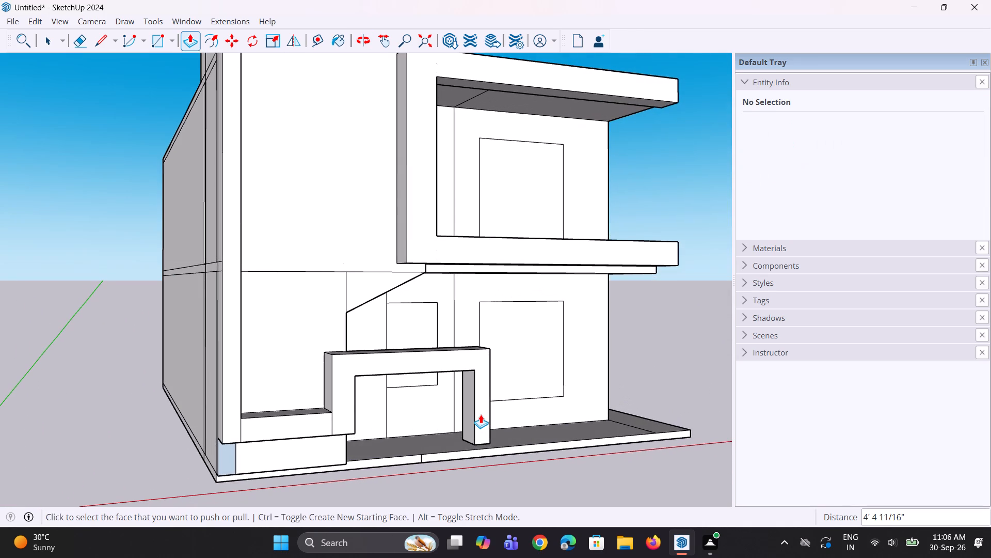
middle_click_drag(481, 414, 501, 464)
scroll(476, 428, "down", 4)
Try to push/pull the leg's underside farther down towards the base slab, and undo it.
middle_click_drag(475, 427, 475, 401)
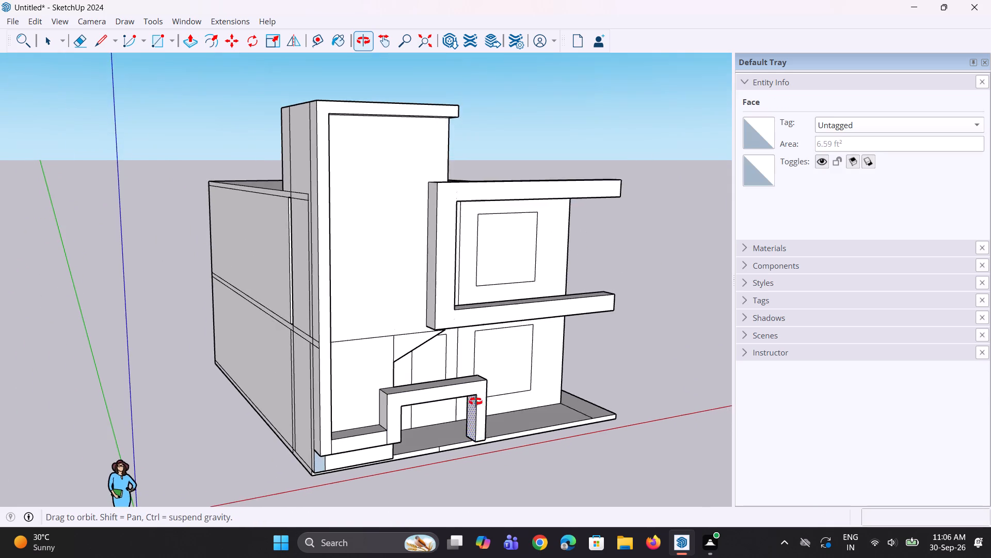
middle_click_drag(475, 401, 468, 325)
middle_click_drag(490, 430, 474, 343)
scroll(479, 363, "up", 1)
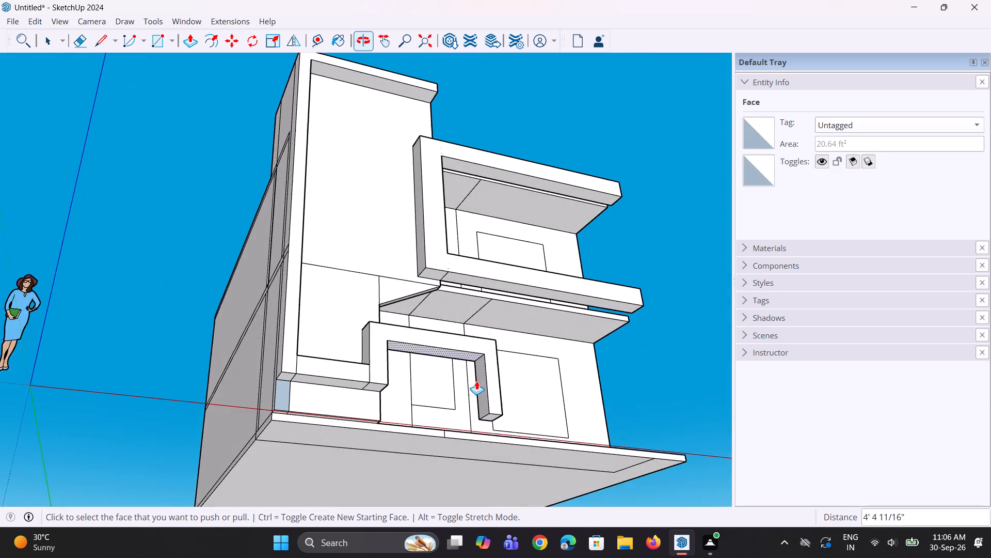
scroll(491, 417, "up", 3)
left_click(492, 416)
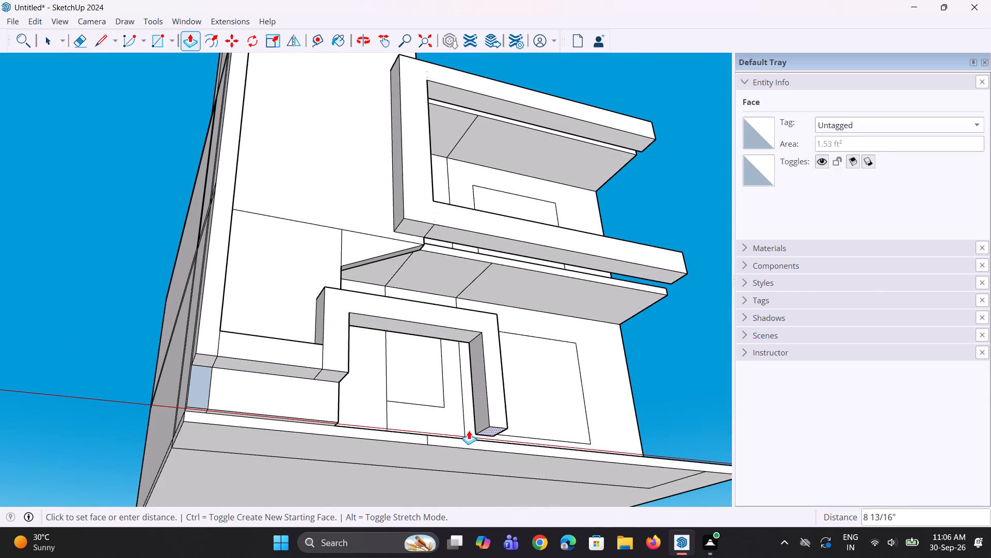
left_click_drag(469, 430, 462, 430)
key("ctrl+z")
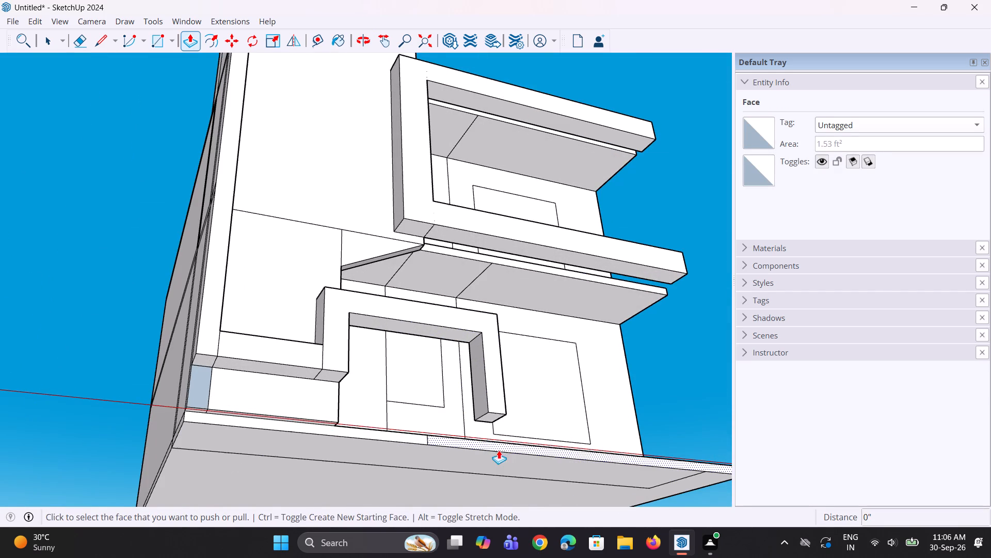
Push/pull the leg's underside down about 10 1/8" to the base slab's front face.
left_click(492, 419)
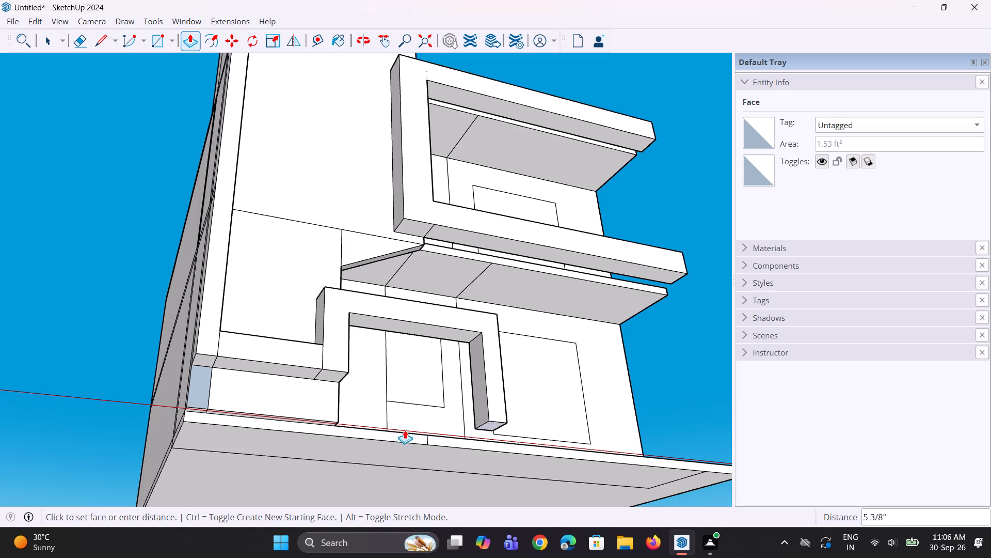
left_click(404, 436)
Draw a line about 7 9/16" long across the opening's side face, level with the underside of the band.
scroll(413, 438, "down", 5)
middle_click_drag(440, 413, 392, 525)
scroll(422, 427, "down", 5)
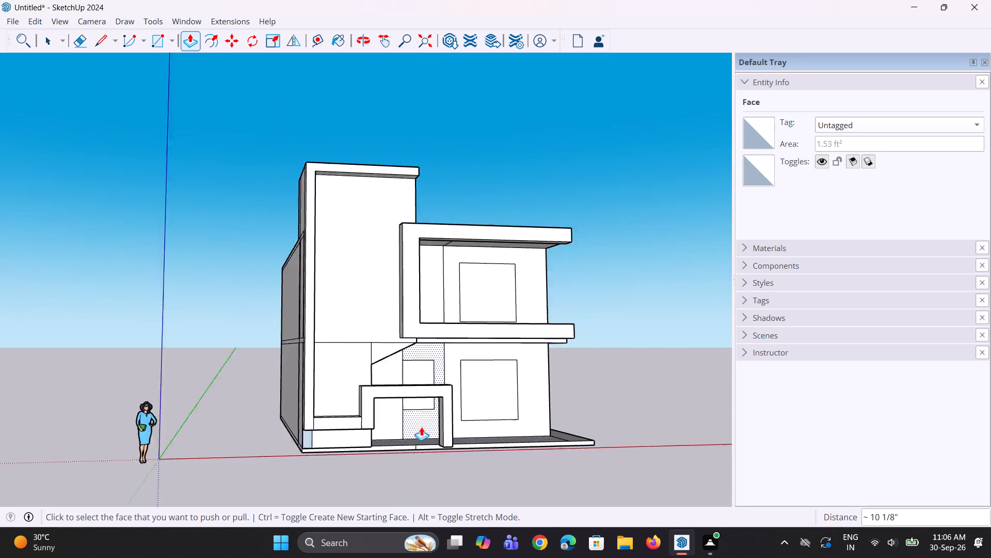
middle_click_drag(419, 424, 409, 451)
middle_click_drag(431, 416, 406, 446)
scroll(376, 392, "up", 4)
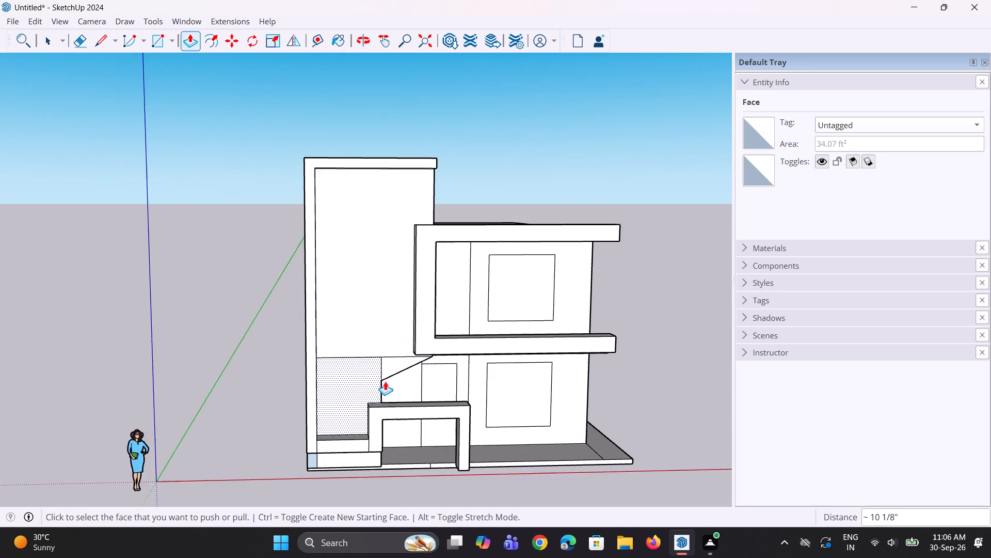
scroll(385, 381, "up", 2)
middle_click_drag(395, 385, 348, 370)
middle_click_drag(442, 457, 337, 429)
scroll(360, 433, "up", 4)
middle_click_drag(370, 436, 355, 437)
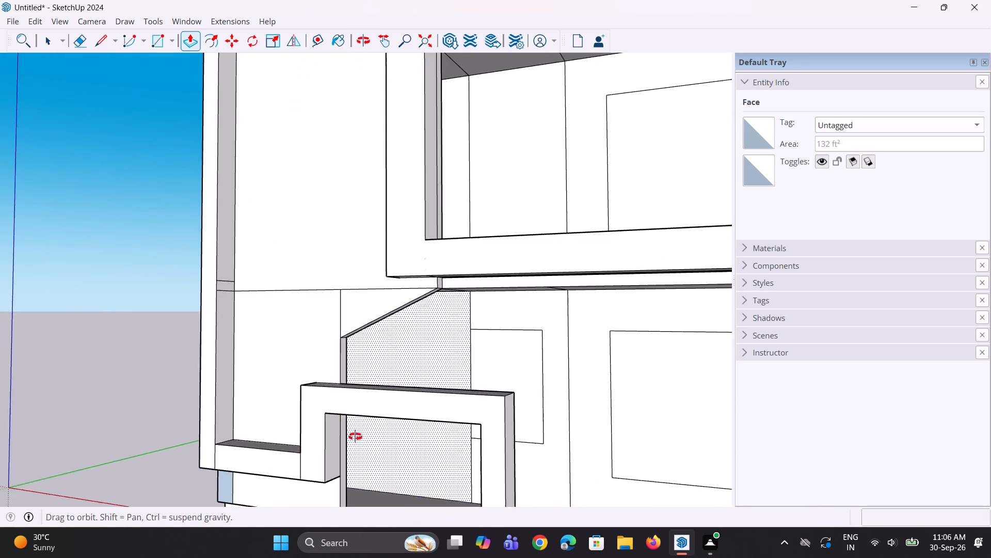
middle_click_drag(355, 437, 275, 413)
scroll(296, 421, "up", 3)
key("l")
scroll(312, 417, "up", 2)
middle_click_drag(312, 418, 253, 407)
middle_click_drag(325, 411, 314, 355)
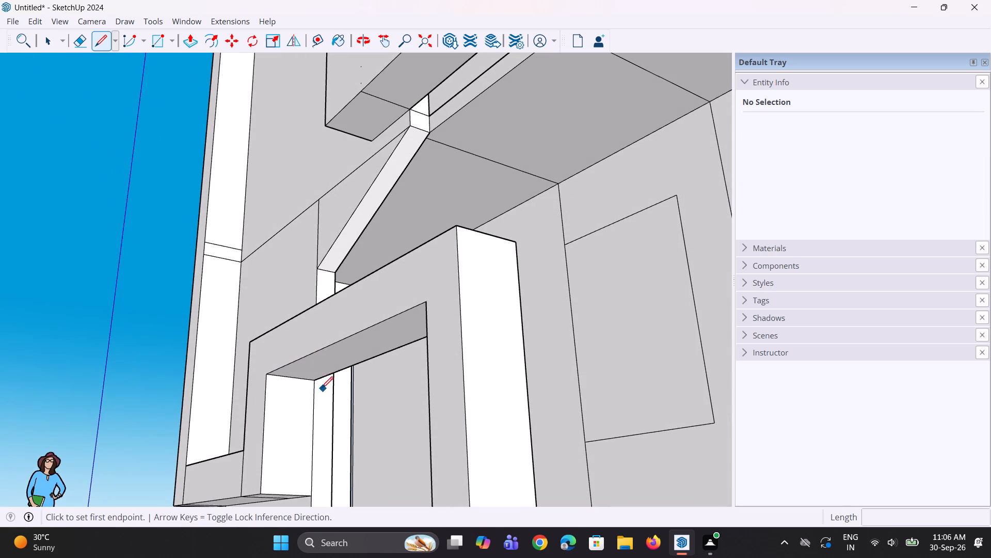
left_click(314, 383)
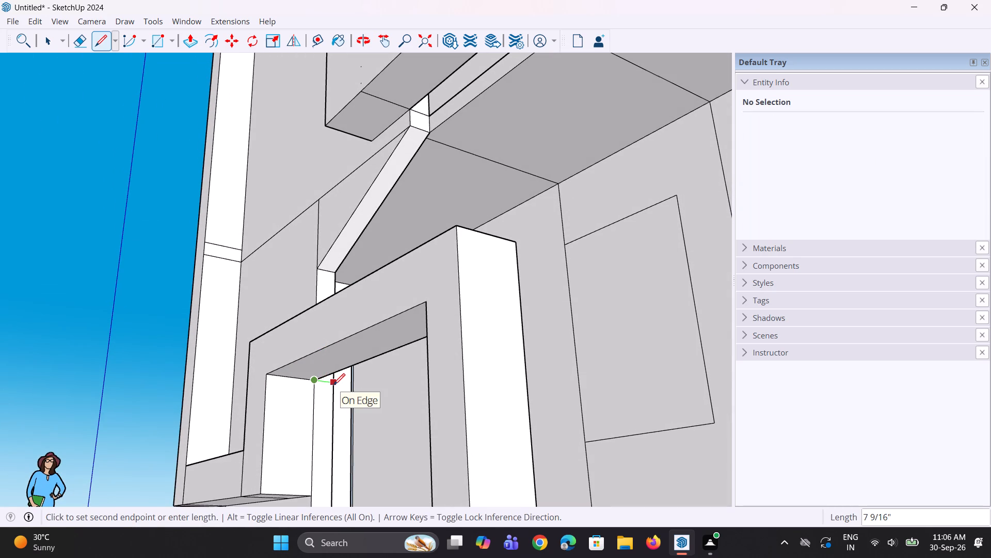
left_click(333, 385)
Push/pull the side face below the new line across the opening to the band's new leg.
scroll(333, 388, "down", 4)
scroll(311, 462, "down", 4)
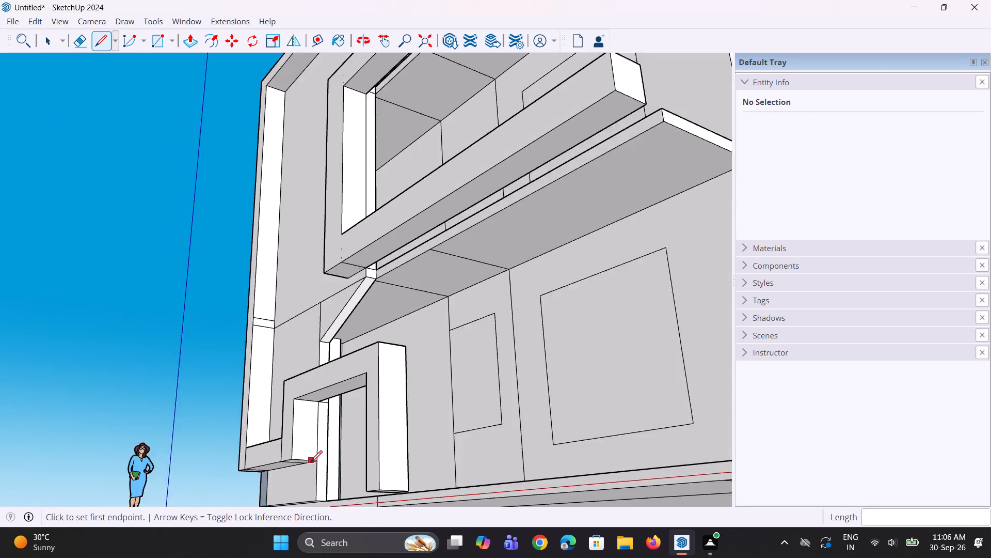
middle_click_drag(311, 452, 479, 518)
scroll(394, 464, "down", 5)
middle_click_drag(332, 455, 375, 501)
middle_click_drag(375, 495, 360, 485)
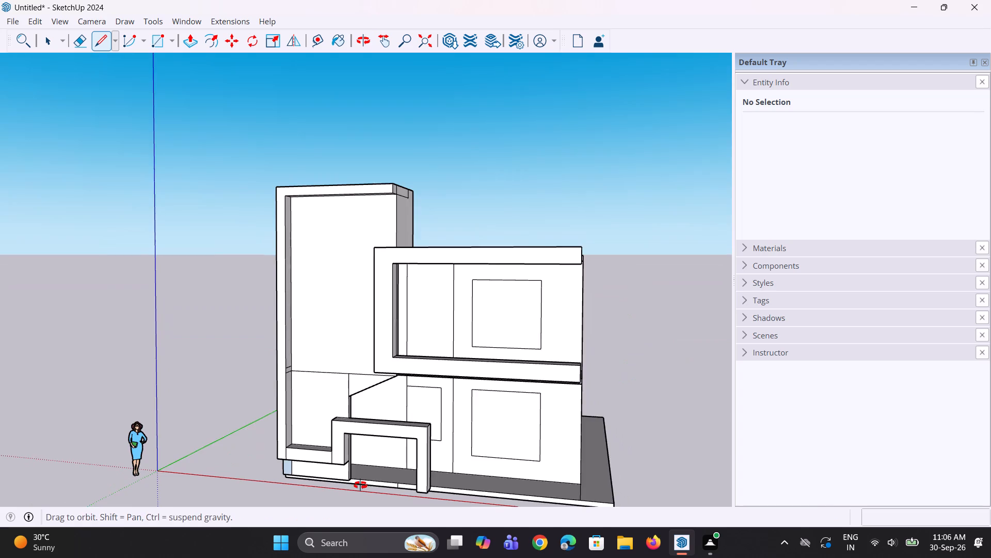
middle_click_drag(360, 485, 303, 466)
key("p")
middle_click_drag(346, 470, 322, 467)
scroll(341, 464, "up", 1)
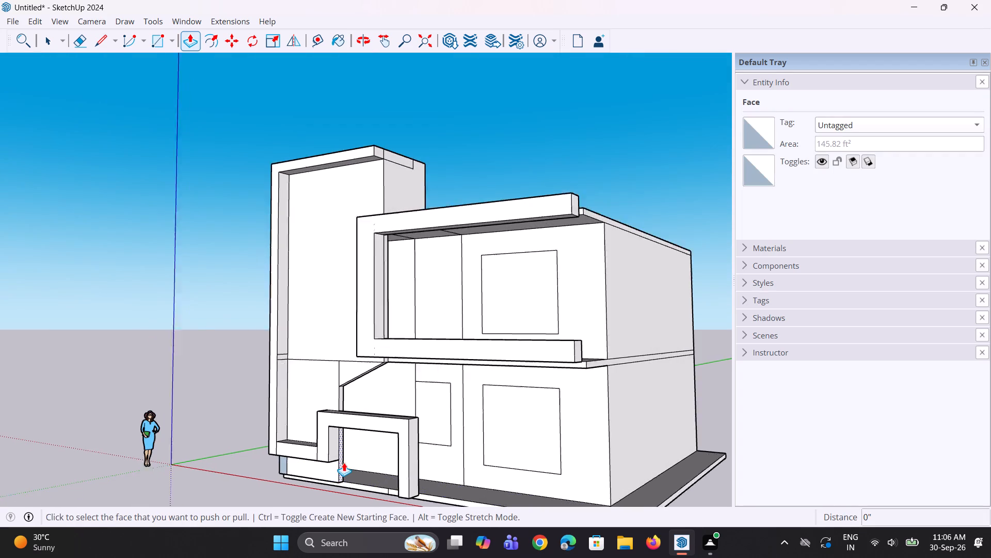
scroll(344, 462, "up", 1)
left_click(342, 463)
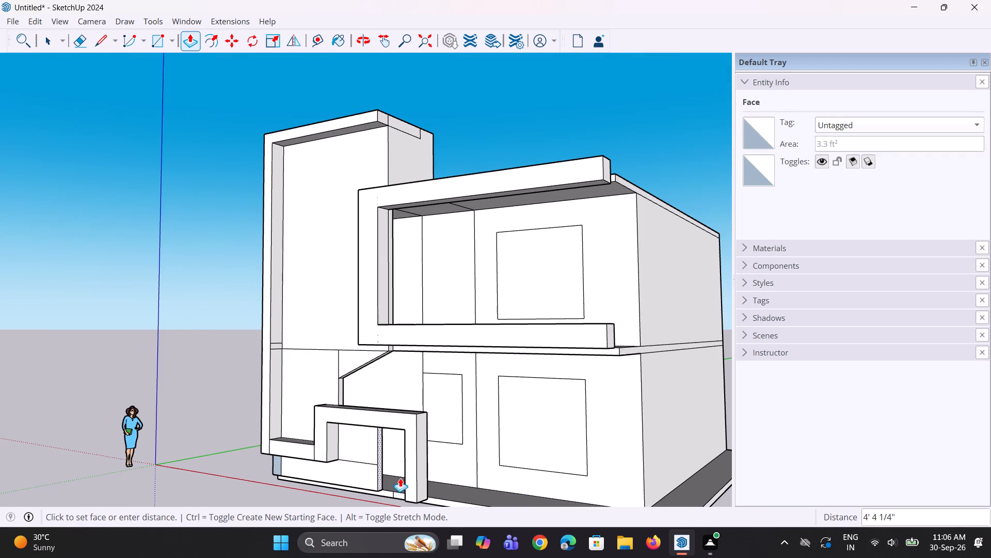
left_click(403, 483)
Erase the leftover horizontal edge across the wall face inside the opening of the stepped band's leg.
middle_click_drag(348, 511, 504, 531)
key("e")
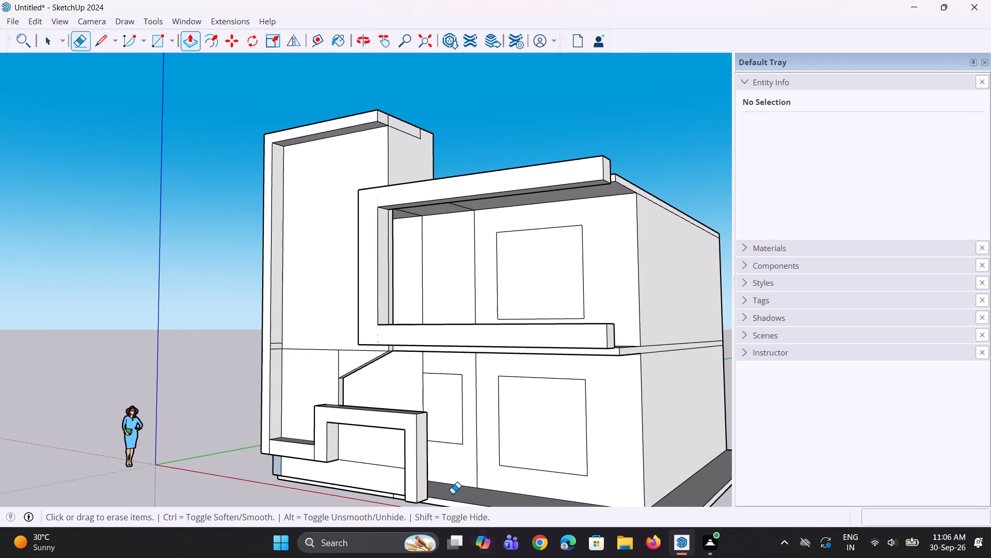
scroll(391, 456, "up", 3)
left_click(366, 464)
scroll(357, 476, "down", 5)
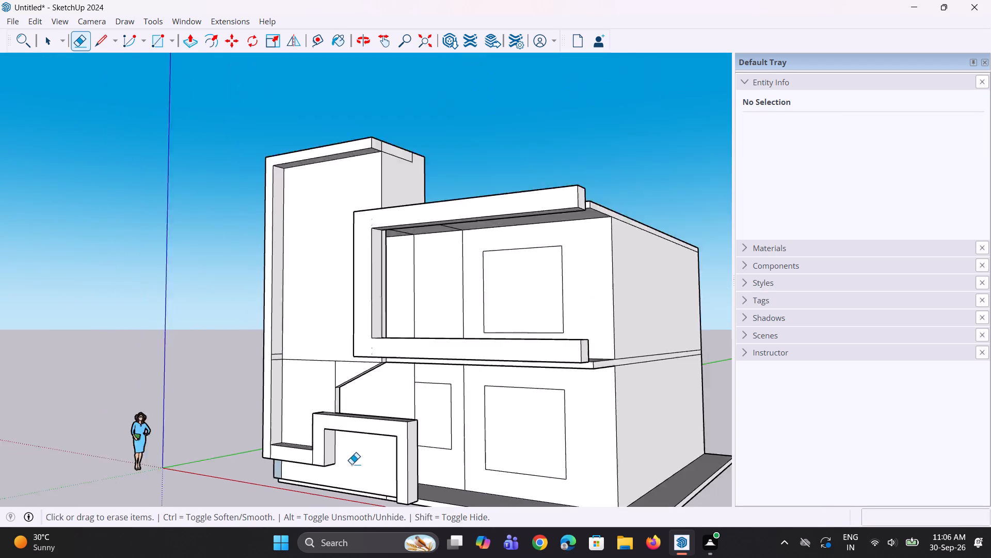
Push/pull the ground-floor wall face behind the sloped-top opening back by 2".
middle_click_drag(338, 453, 465, 478)
scroll(375, 471, "down", 5)
middle_click_drag(358, 467, 406, 467)
scroll(353, 448, "up", 2)
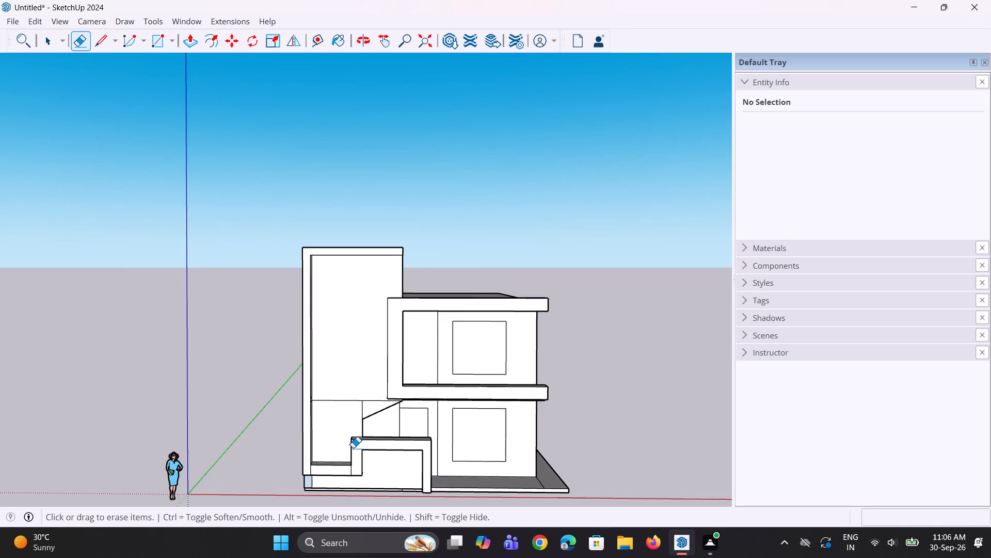
scroll(353, 448, "up", 1)
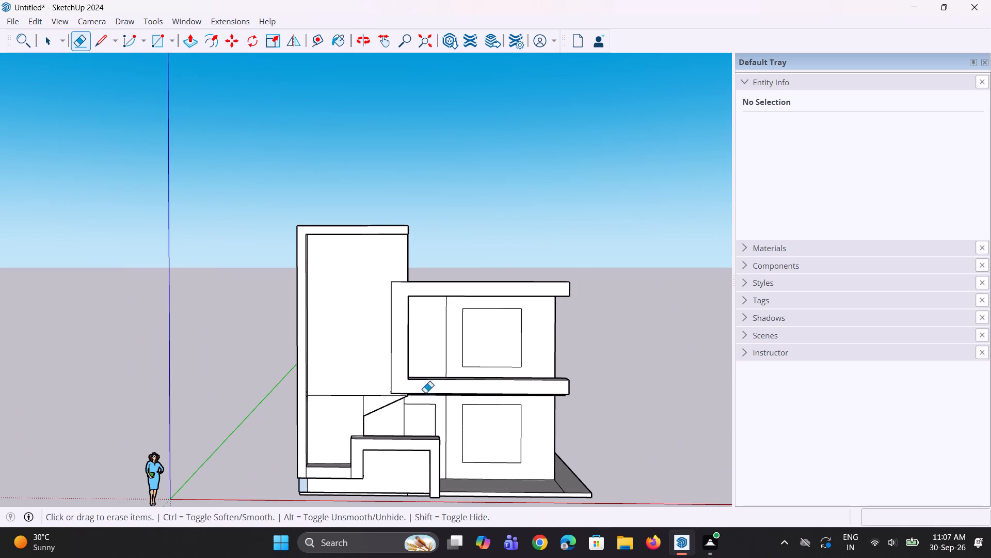
middle_click_drag(398, 397, 264, 409)
scroll(346, 421, "up", 3)
middle_click_drag(347, 421, 206, 381)
middle_click_drag(373, 438, 373, 438)
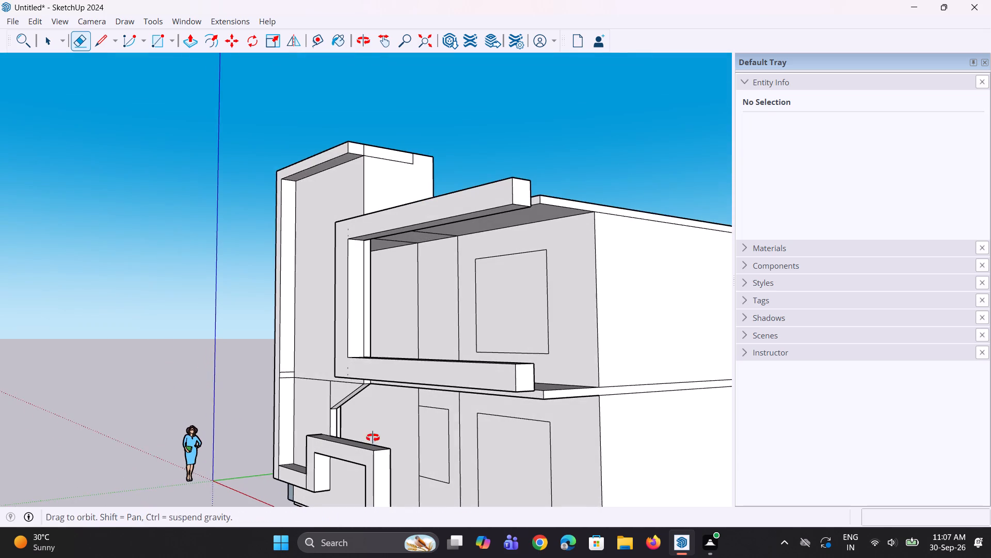
middle_click_drag(373, 438, 365, 430)
middle_click_drag(367, 429, 220, 417)
scroll(337, 398, "up", 3)
middle_click_drag(362, 412, 256, 409)
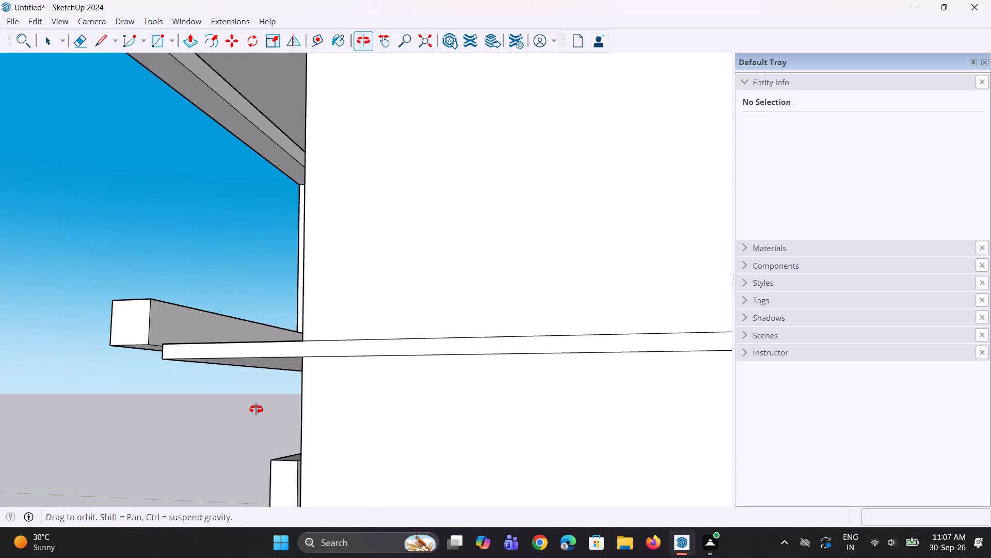
middle_click_drag(256, 409, 261, 407)
middle_click_drag(300, 407, 365, 414)
scroll(335, 406, "up", 4)
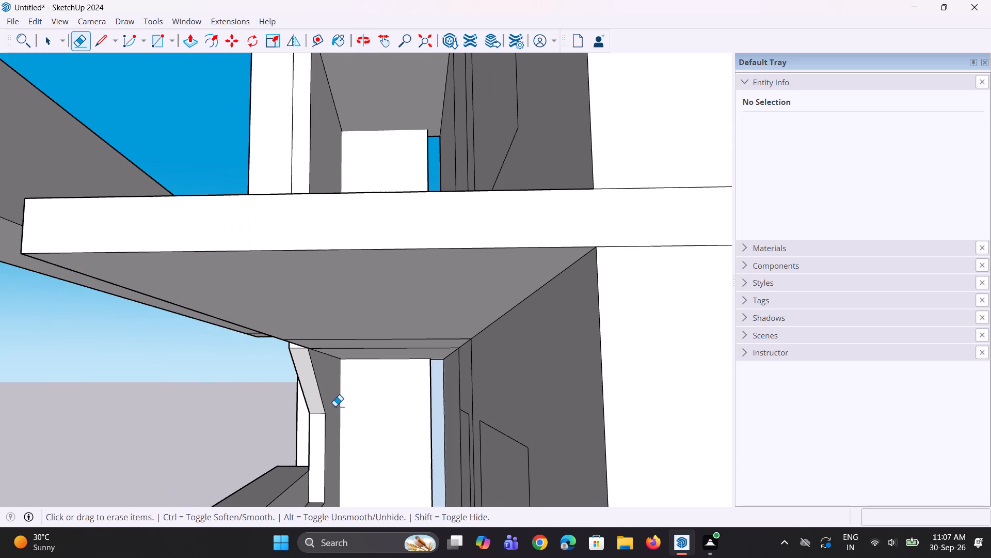
key("p")
left_click(327, 388)
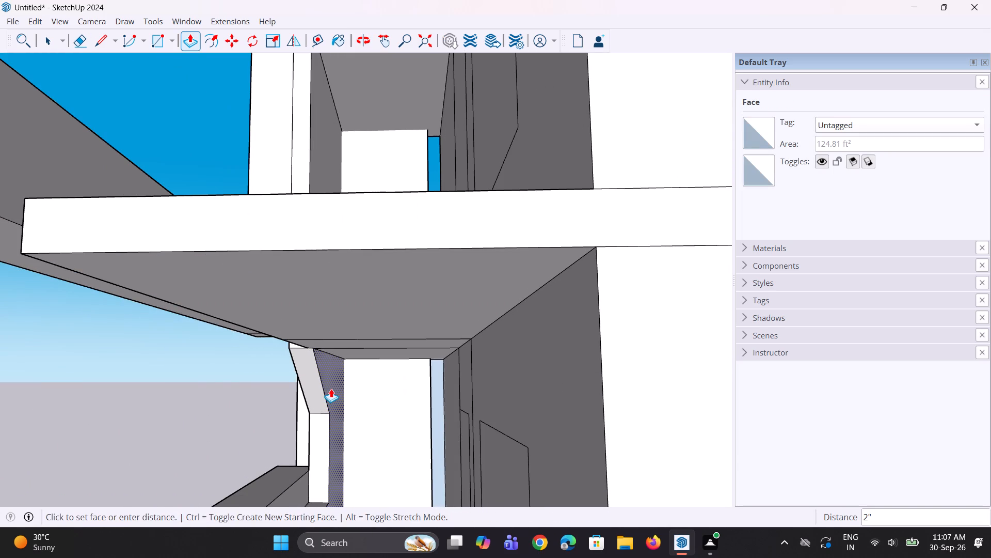
left_click(331, 389)
Push/pull the triangular face above the sloped edge, under the first-floor slab, inward by 3 1/4".
middle_click_drag(290, 401, 507, 426)
scroll(507, 426, "down", 14)
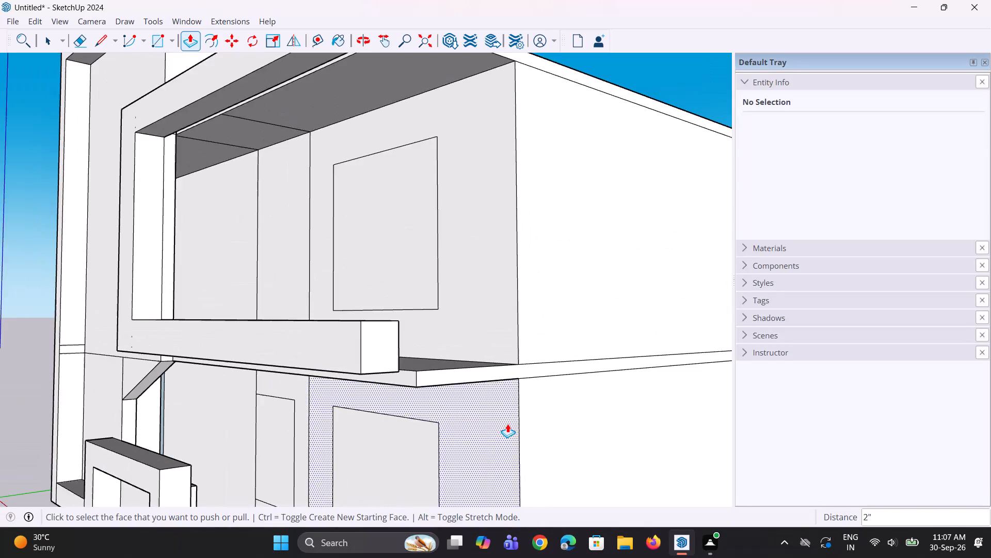
scroll(374, 430, "down", 3)
middle_click_drag(322, 414, 390, 425)
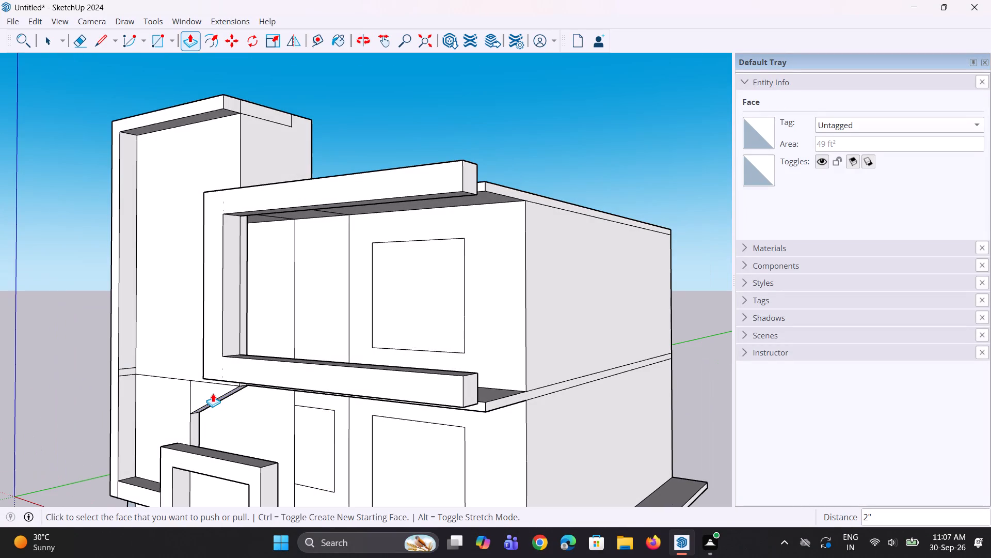
left_click(212, 393)
left_click(216, 393)
scroll(217, 424, "down", 3)
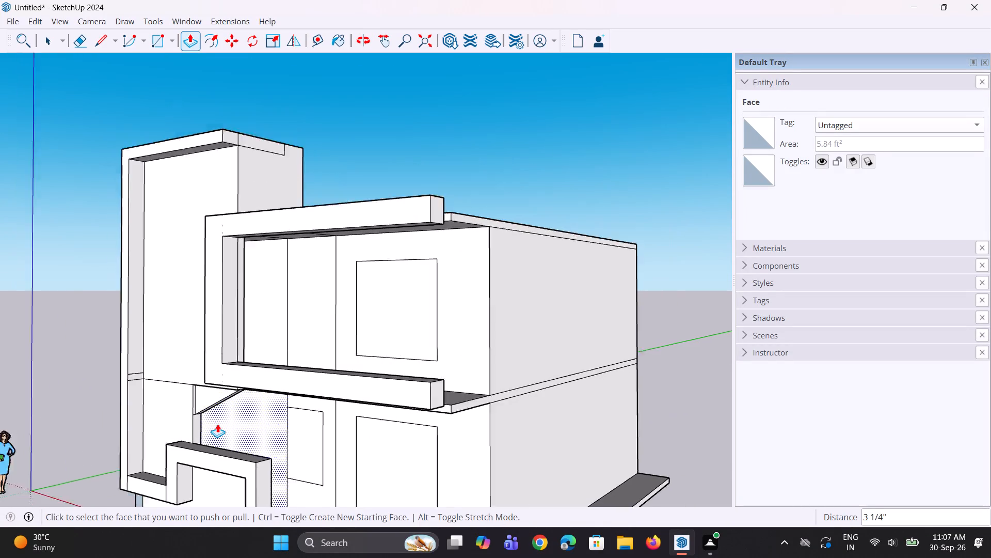
scroll(217, 424, "down", 2)
middle_click_drag(214, 416, 299, 426)
key("space")
key("space")
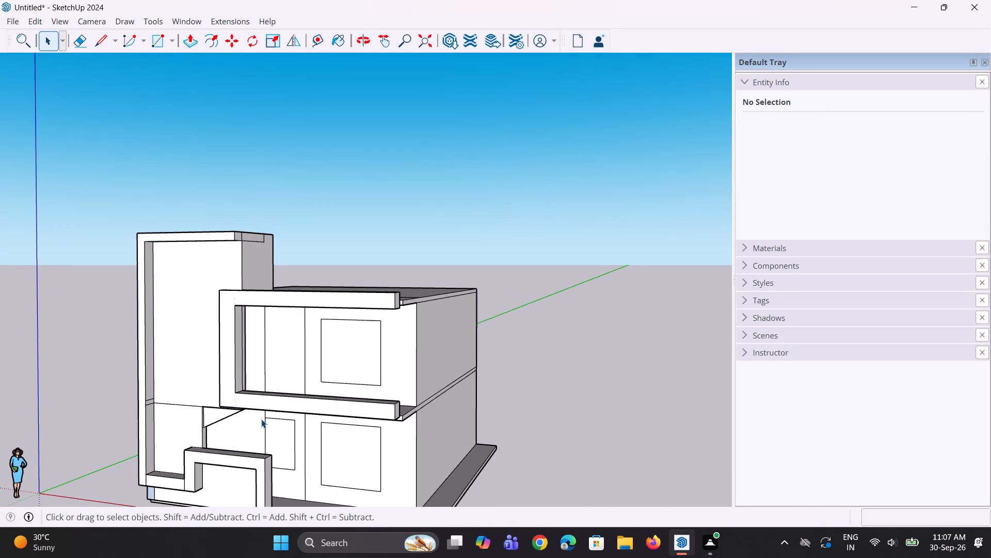
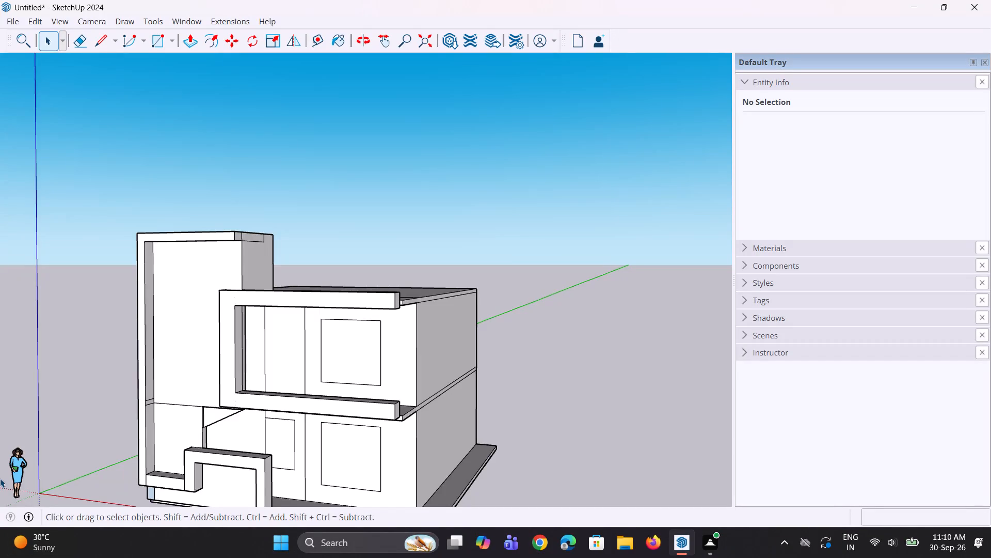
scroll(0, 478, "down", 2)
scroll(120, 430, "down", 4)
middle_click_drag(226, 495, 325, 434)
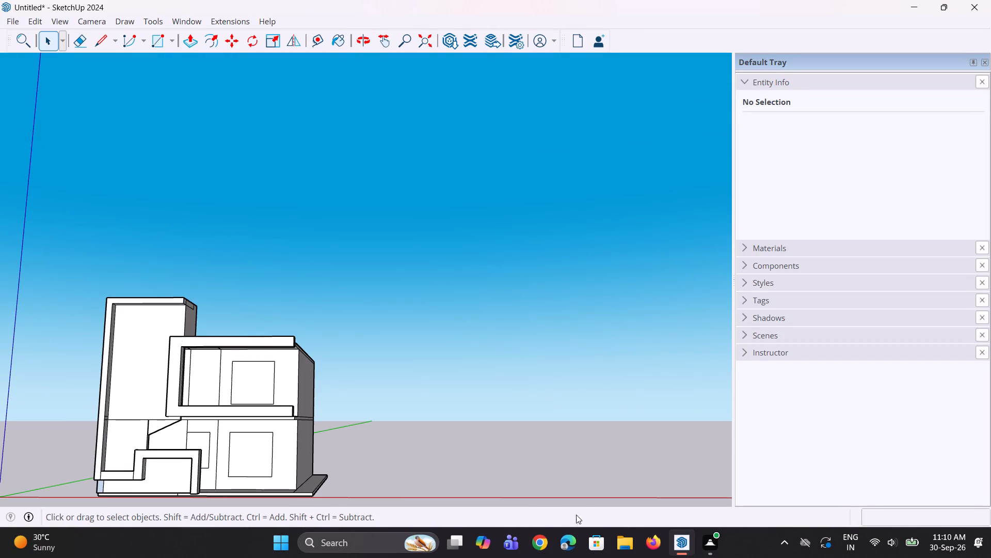
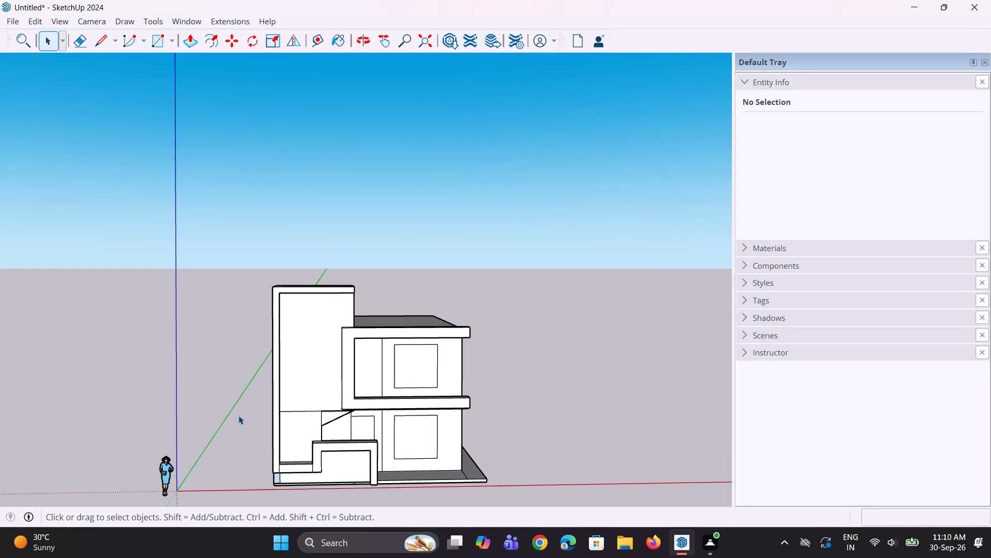
Push/Pull the tower's tall recessed front face about 4" outward.
scroll(255, 297, "up", 1)
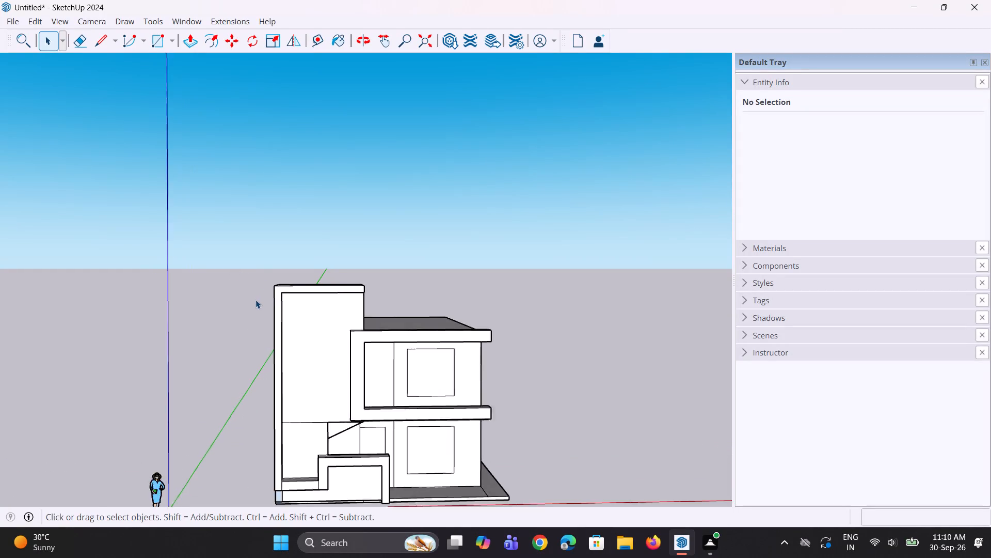
scroll(255, 300, "up", 5)
scroll(275, 307, "down", 9)
middle_click_drag(325, 365, 302, 346)
scroll(317, 371, "up", 2)
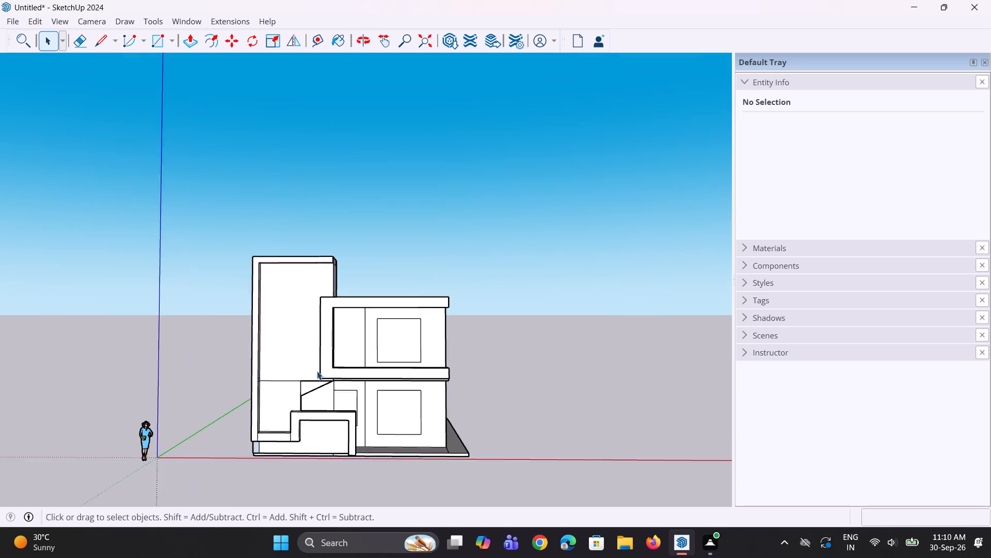
scroll(317, 371, "up", 2)
middle_click_drag(332, 397, 284, 393)
scroll(311, 385, "down", 3)
middle_click_drag(317, 384, 281, 397)
scroll(333, 402, "up", 6)
middle_click_drag(353, 400, 259, 406)
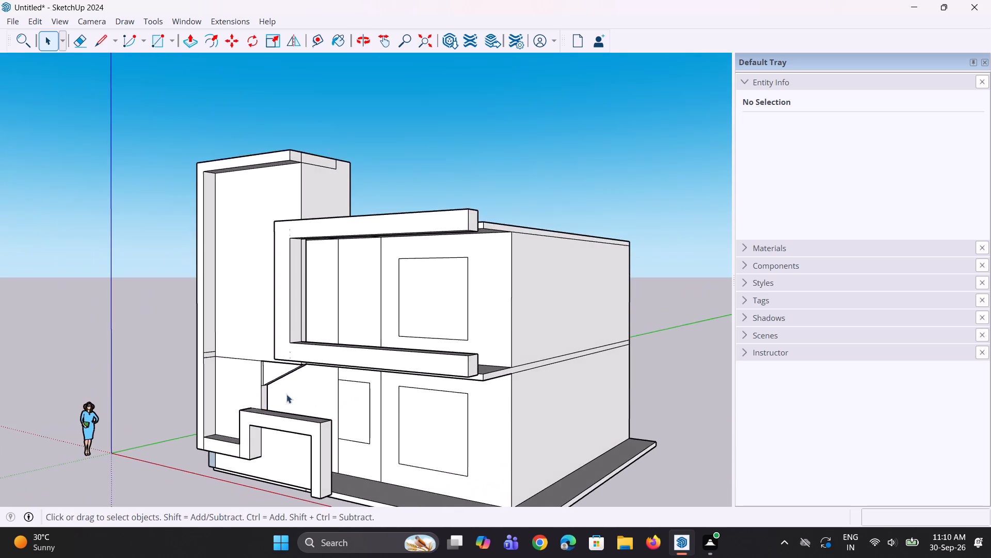
scroll(286, 391, "up", 1)
middle_click_drag(284, 389, 213, 394)
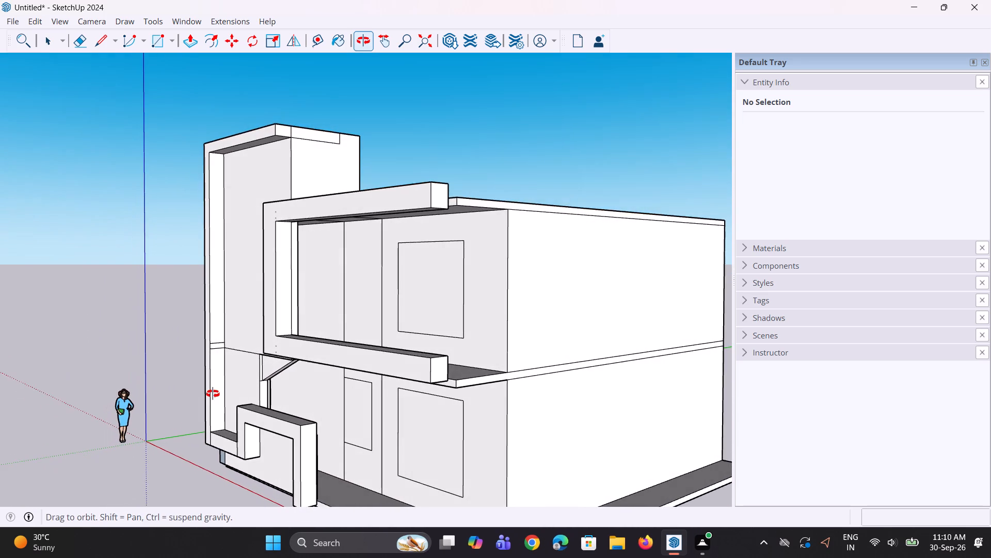
middle_click_drag(213, 394, 261, 373)
middle_click_drag(259, 373, 250, 417)
scroll(259, 374, "down", 1)
middle_click_drag(209, 265, 239, 266)
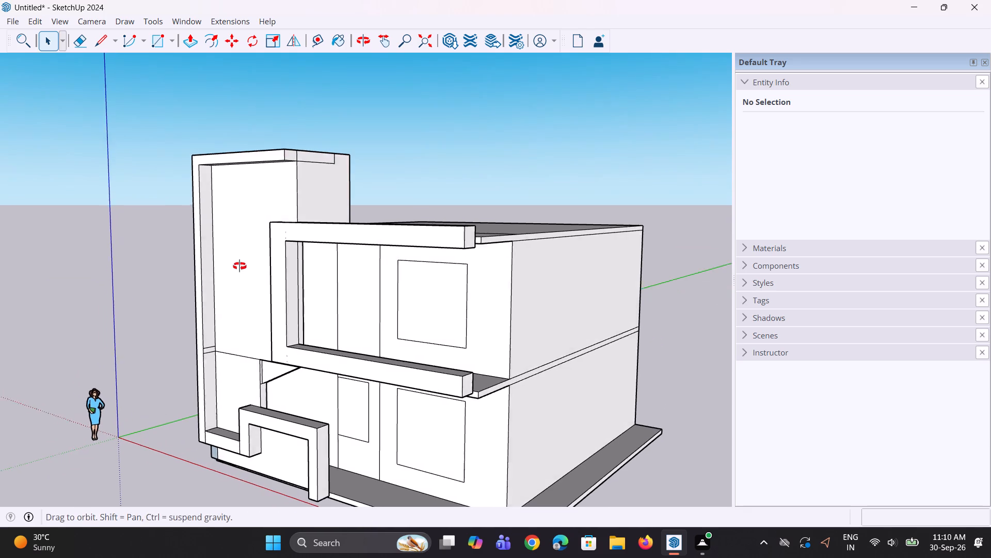
middle_click_drag(239, 266, 241, 267)
key("p")
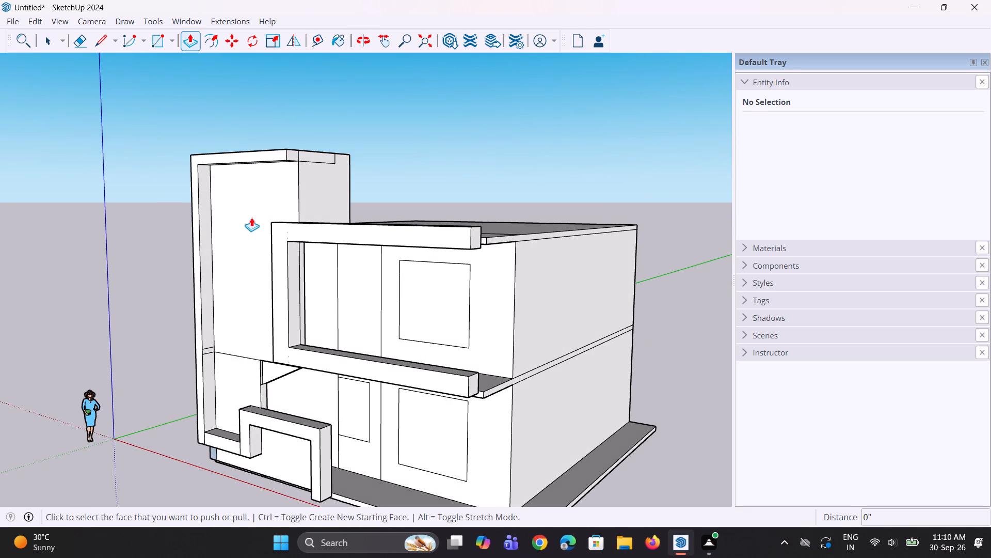
left_click(253, 214)
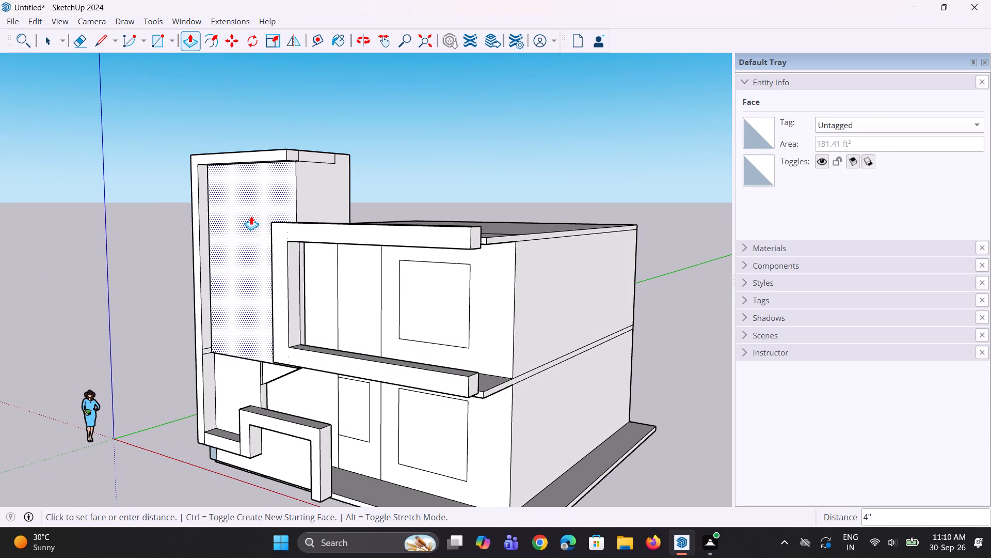
left_click(251, 216)
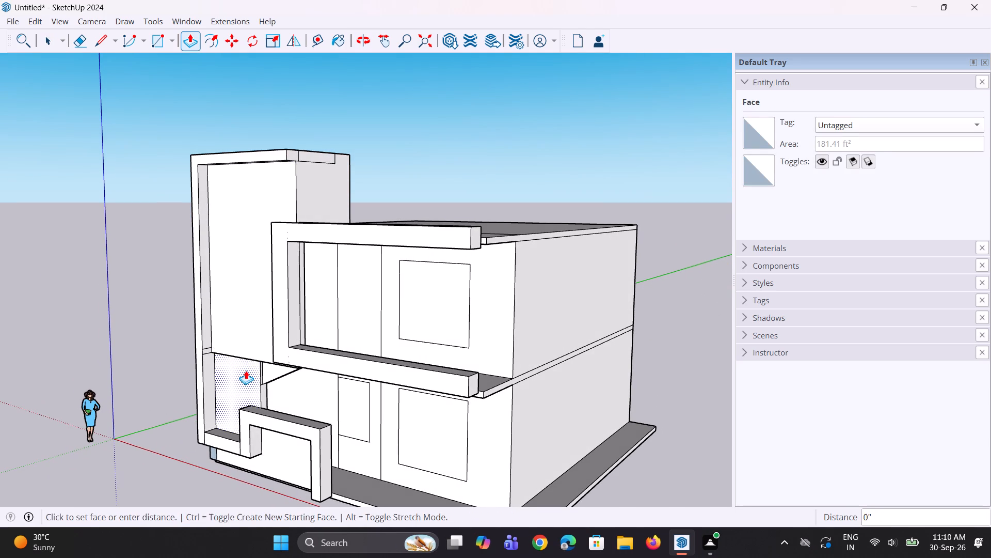
Push/Pull the tower's lower front face and the adjoining small sloped-bottom face flush with the tall face above.
left_click(246, 370)
left_click(246, 345)
left_click(273, 366)
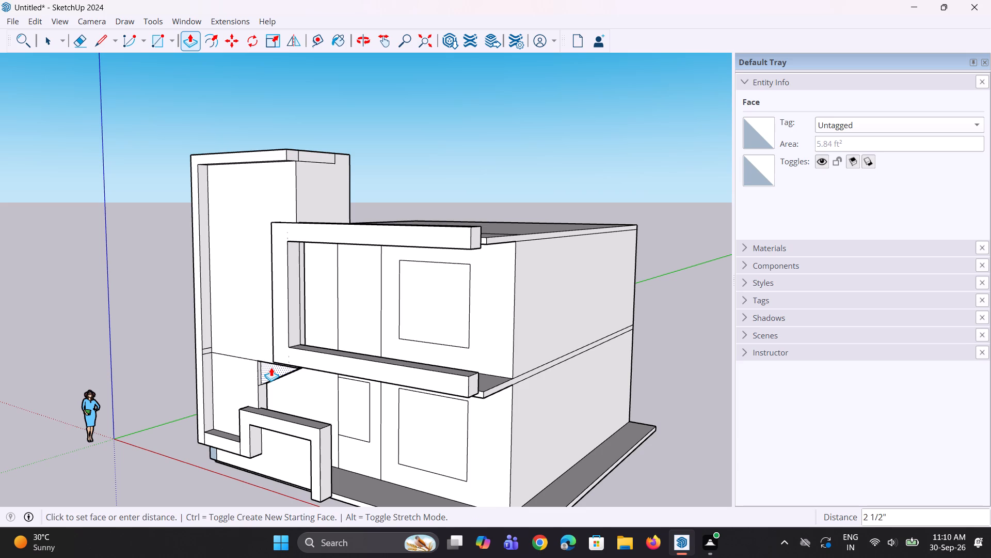
left_click(271, 367)
key("space")
key("space")
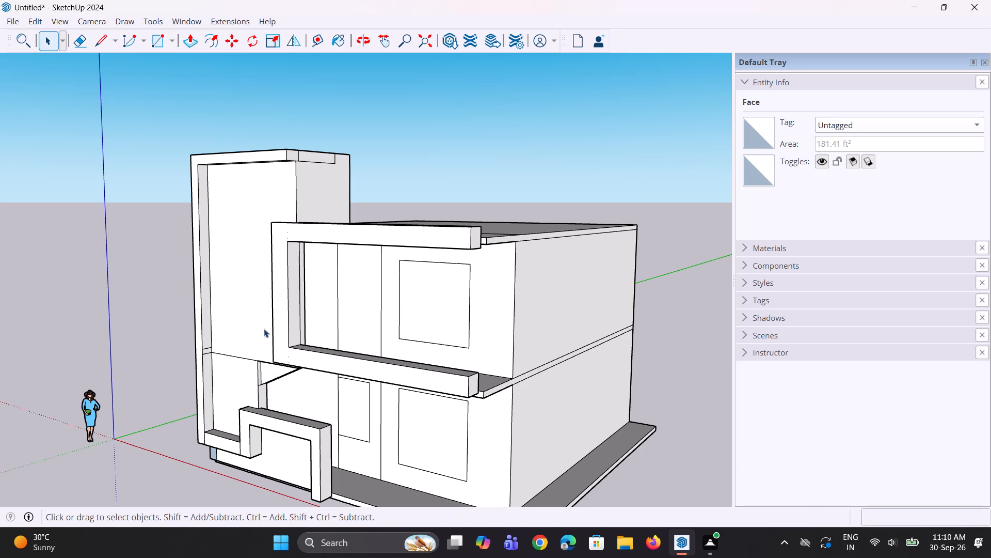
Erase the two short edges on the tower frame's inner side and the horizontal seam across the recessed front face.
scroll(262, 327, "down", 3)
middle_click_drag(260, 320, 333, 320)
left_click(406, 199)
middle_click_drag(245, 289, 276, 302)
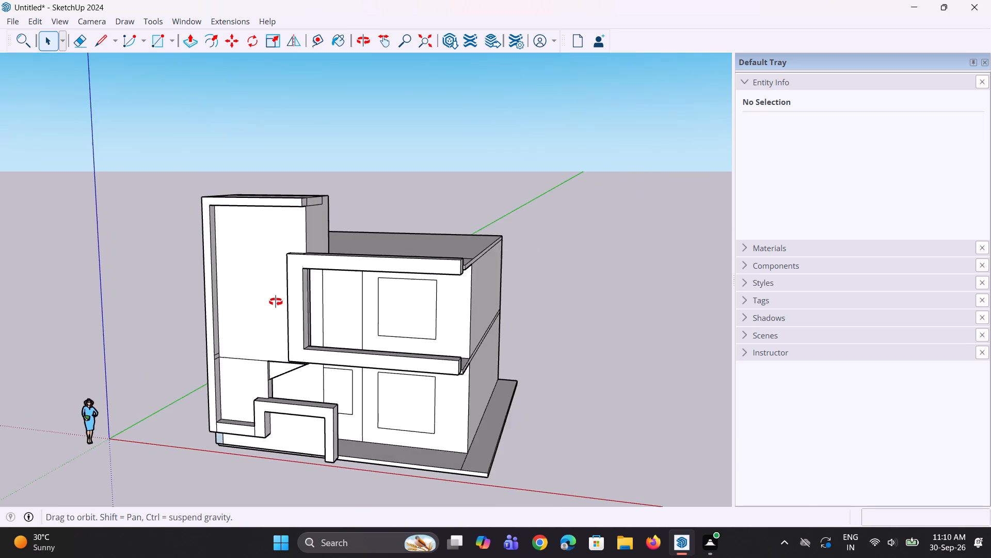
scroll(230, 285, "up", 3)
middle_click_drag(223, 278, 248, 276)
scroll(210, 235, "up", 3)
middle_click_drag(211, 233, 221, 233)
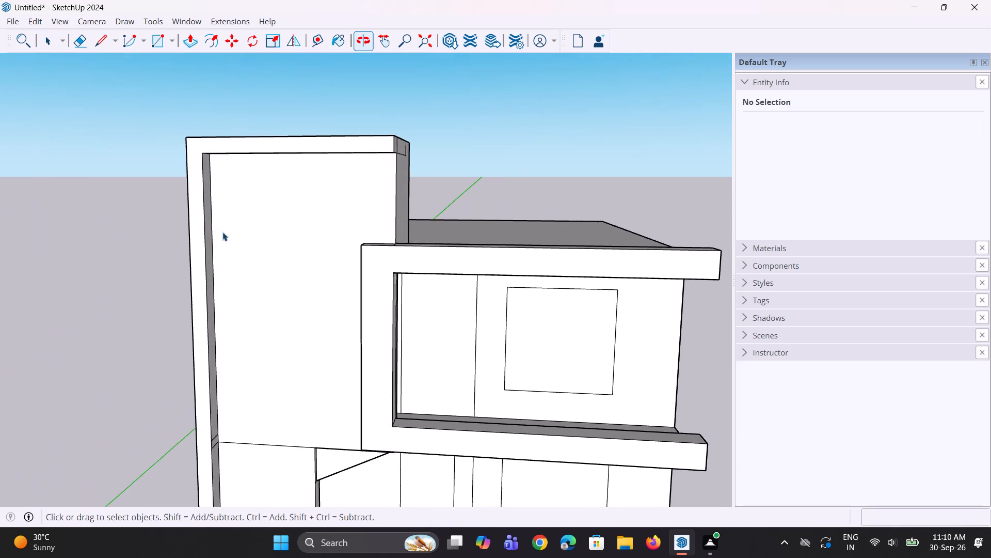
scroll(228, 231, "down", 9)
scroll(249, 361, "up", 6)
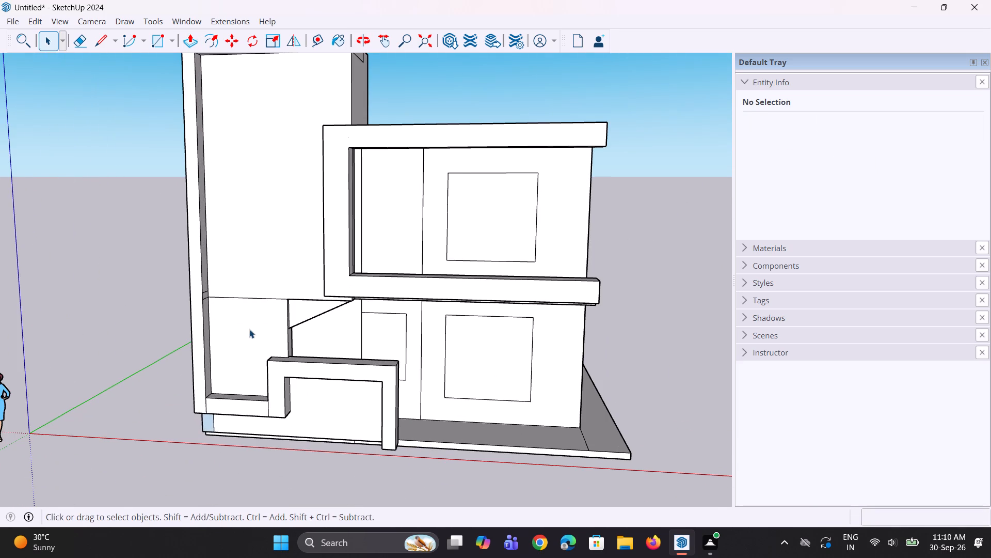
key("e")
scroll(244, 328, "up", 11)
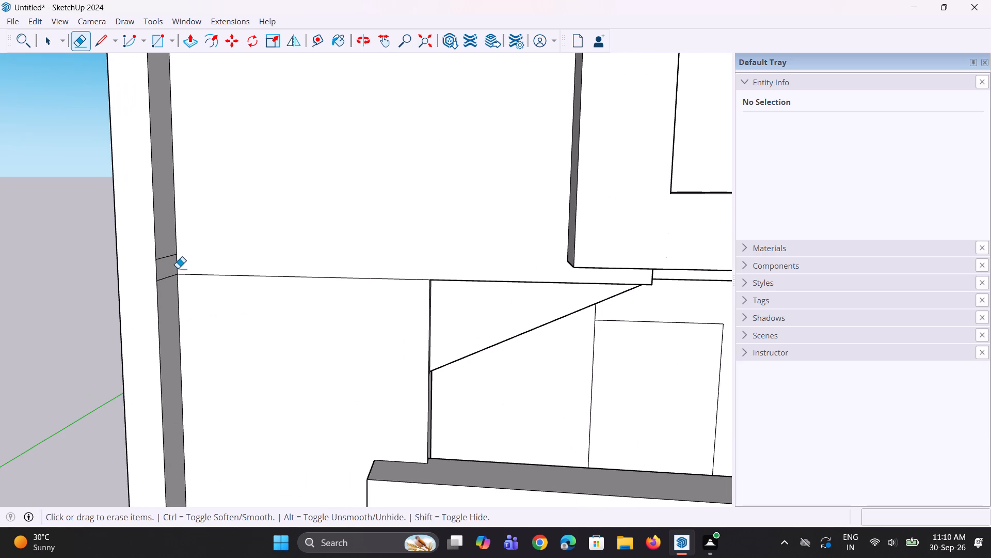
left_click(167, 257)
left_click(170, 280)
scroll(205, 272, "up", 5)
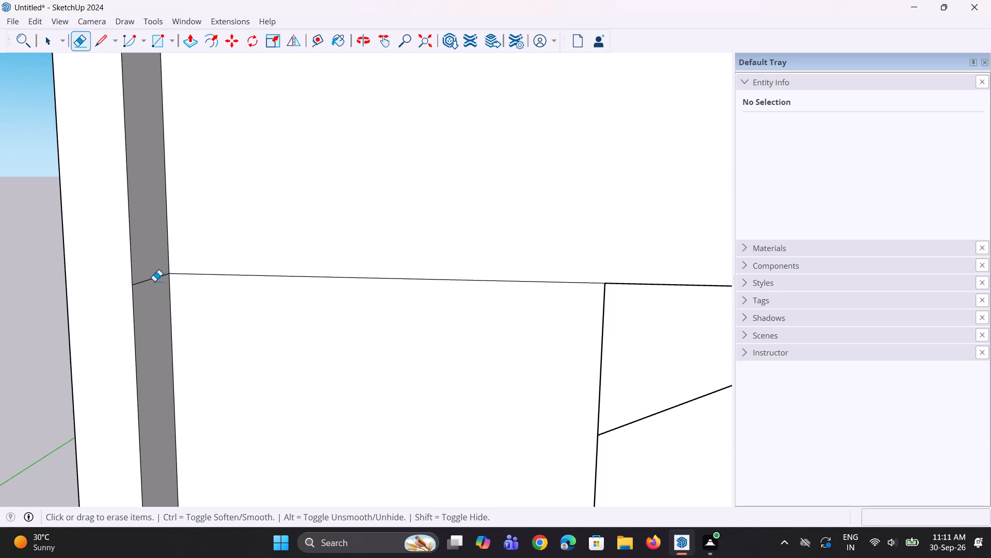
left_click(154, 281)
left_click(154, 279)
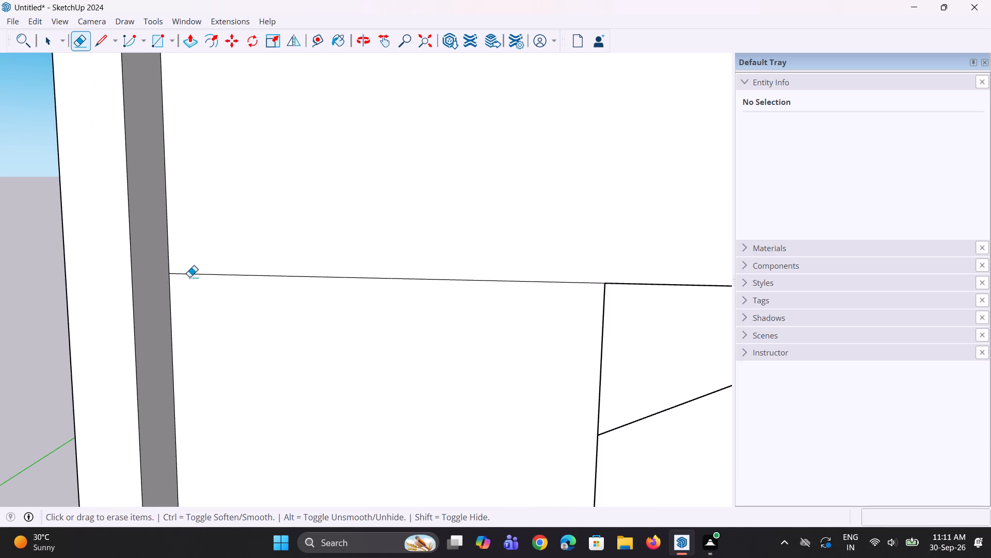
left_click(193, 275)
scroll(195, 278, "down", 13)
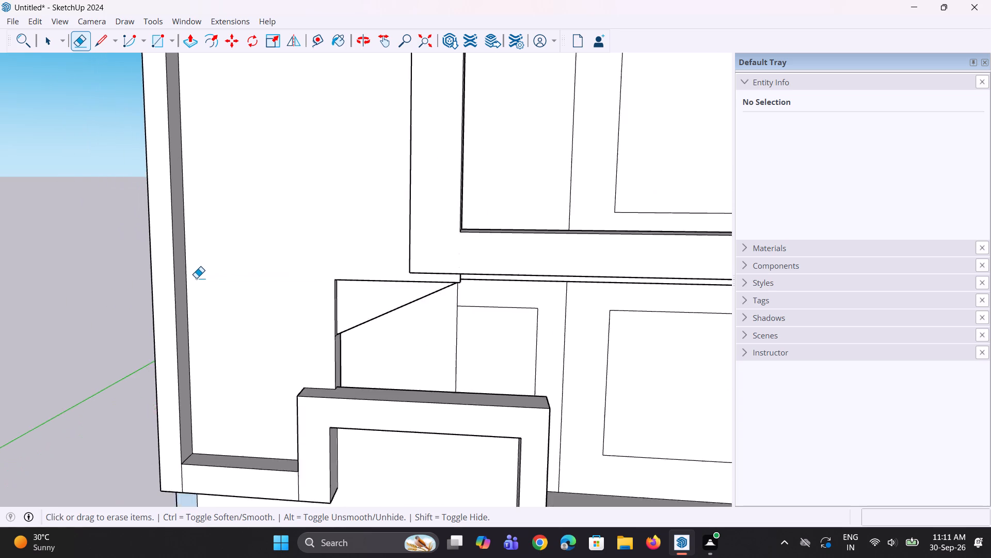
Erase the two vertical seam lines on the front of the tower frame's bottom band.
scroll(196, 278, "down", 2)
middle_click_drag(198, 282, 232, 281)
scroll(234, 281, "down", 6)
middle_click_drag(246, 317, 264, 350)
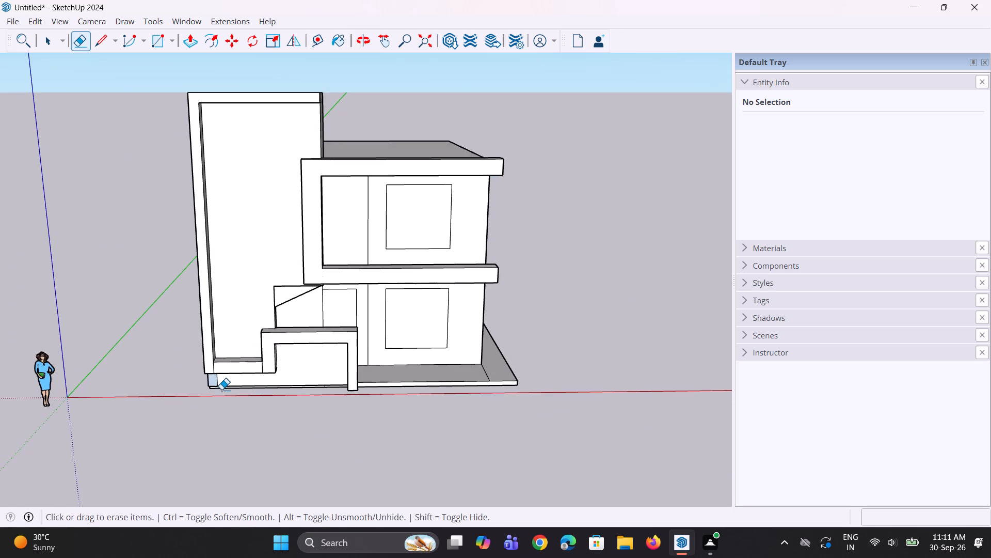
scroll(221, 390, "up", 15)
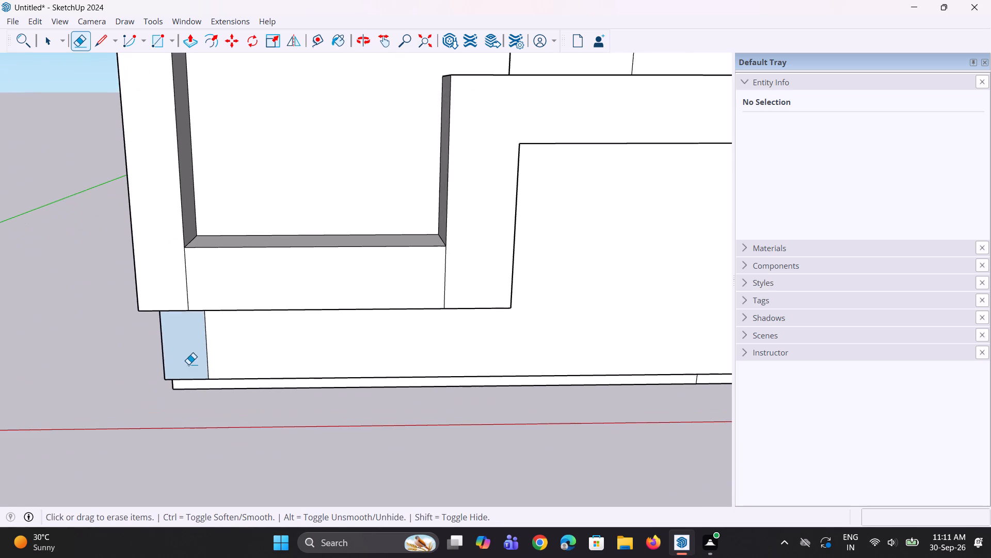
left_click(187, 297)
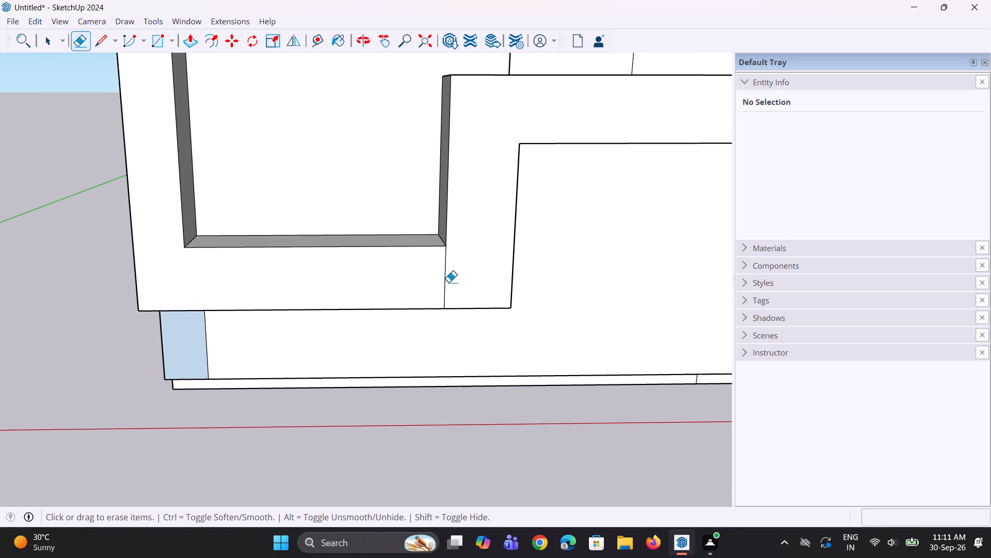
left_click(448, 282)
left_click(444, 283)
Erase the vertical line segments above and below the small ground-floor window, keeping the window outline.
scroll(379, 280, "down", 9)
middle_click_drag(372, 278, 411, 334)
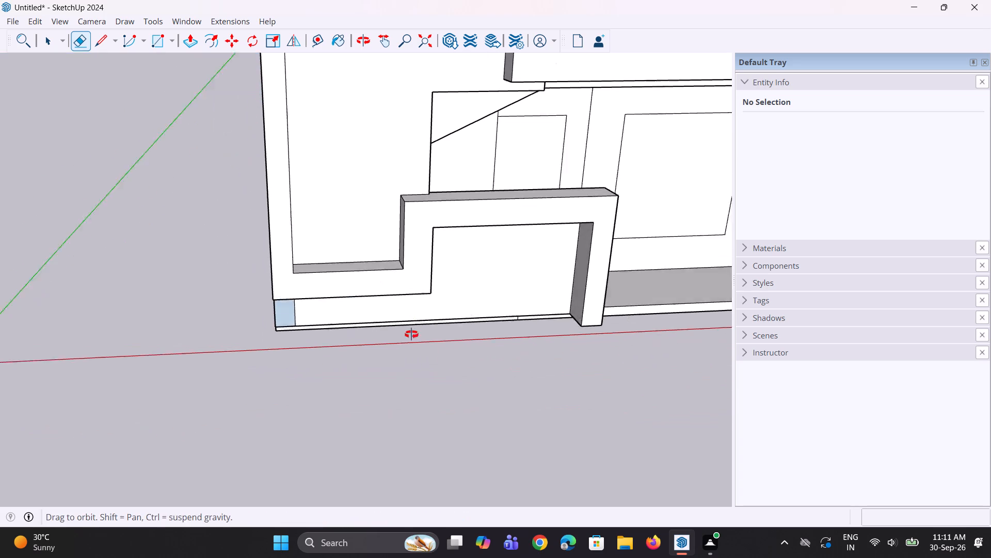
middle_click_drag(411, 334, 430, 364)
middle_click_drag(414, 265, 340, 184)
scroll(424, 307, "down", 4)
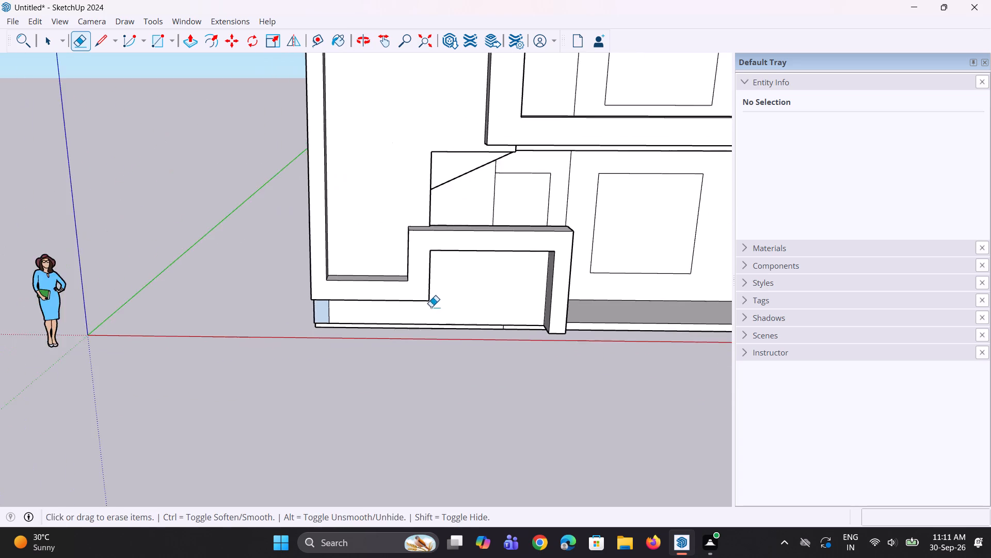
middle_click_drag(431, 307, 424, 288)
scroll(421, 289, "down", 5)
middle_click_drag(428, 292, 263, 304)
middle_click_drag(529, 277, 507, 282)
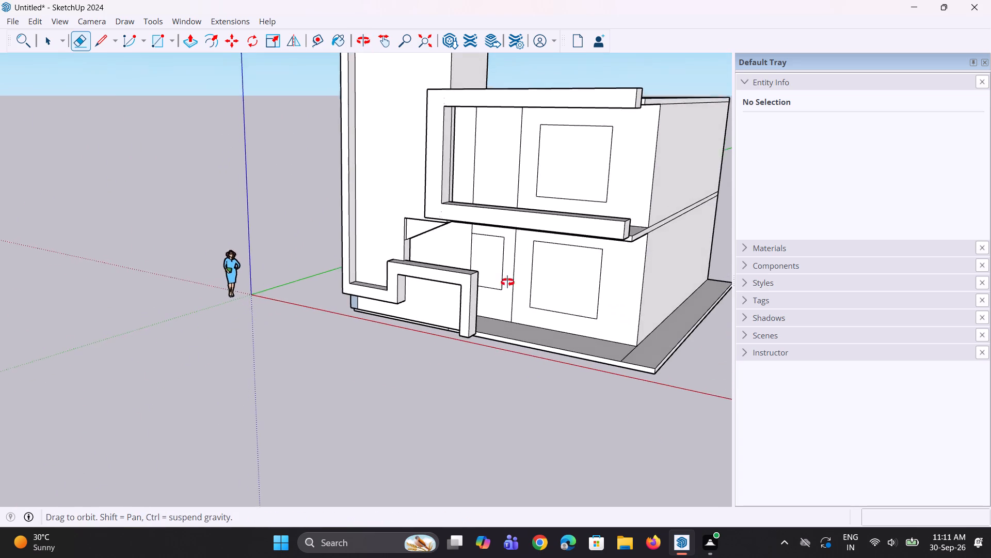
middle_click_drag(507, 282, 488, 230)
scroll(483, 231, "up", 6)
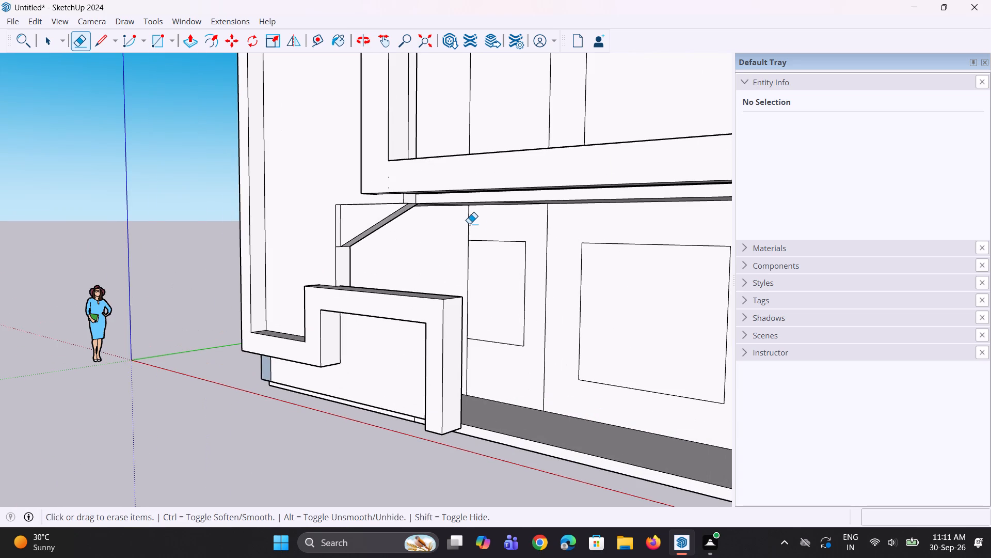
left_click(469, 224)
left_click(469, 355)
Examine the front of the house from several angles to check the cleaned-up facade.
scroll(471, 356, "down", 5)
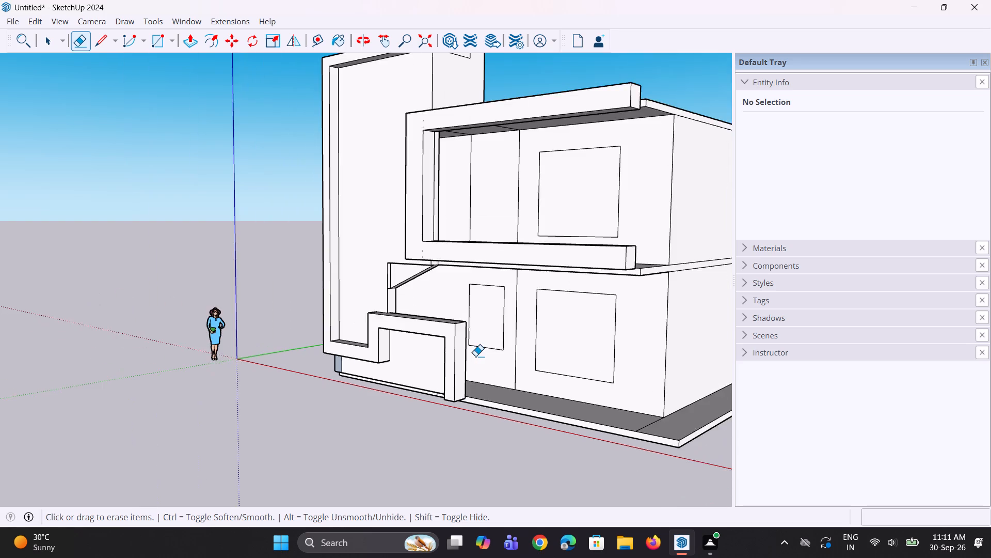
middle_click_drag(488, 357, 629, 362)
scroll(473, 352, "down", 4)
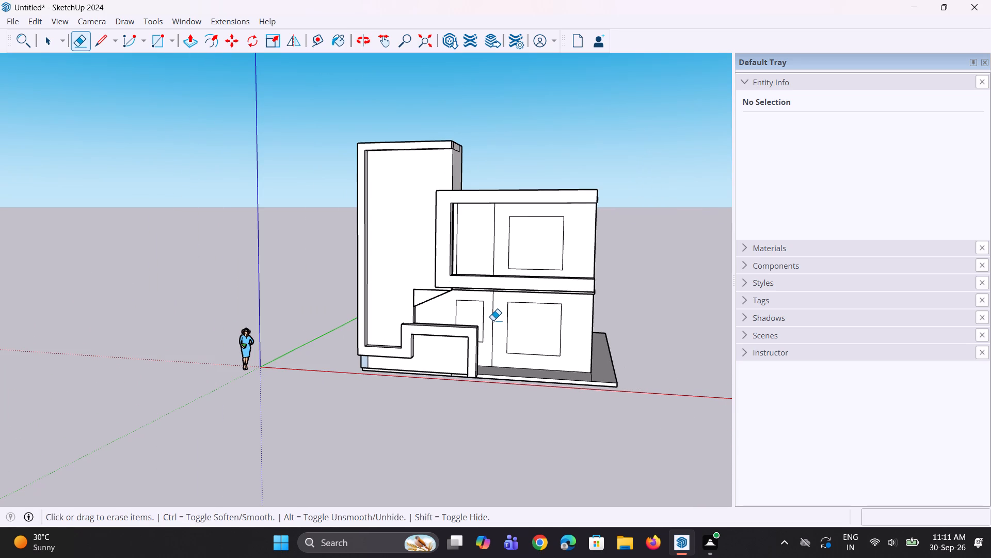
scroll(493, 320, "down", 2)
middle_click_drag(493, 320, 517, 321)
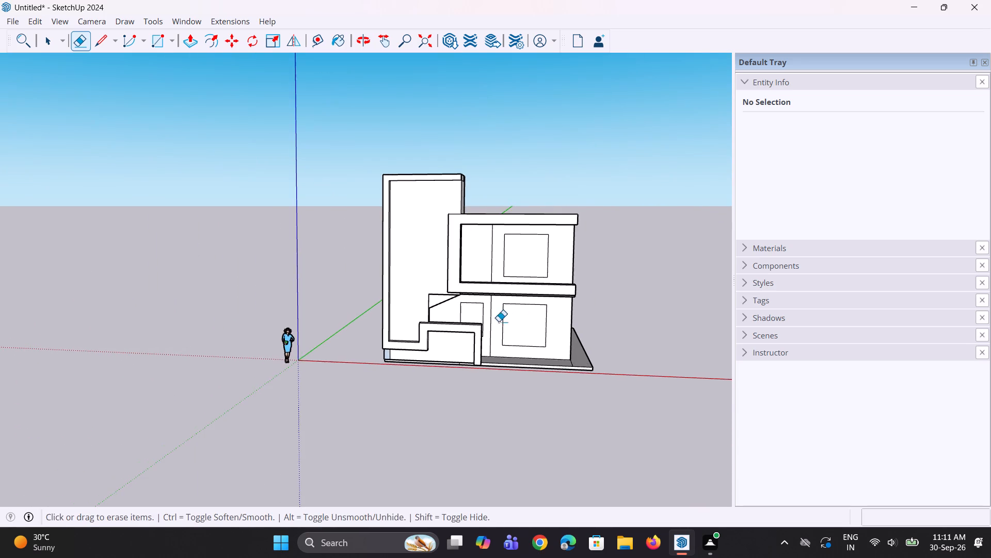
scroll(485, 321, "up", 2)
middle_click_drag(485, 321, 507, 323)
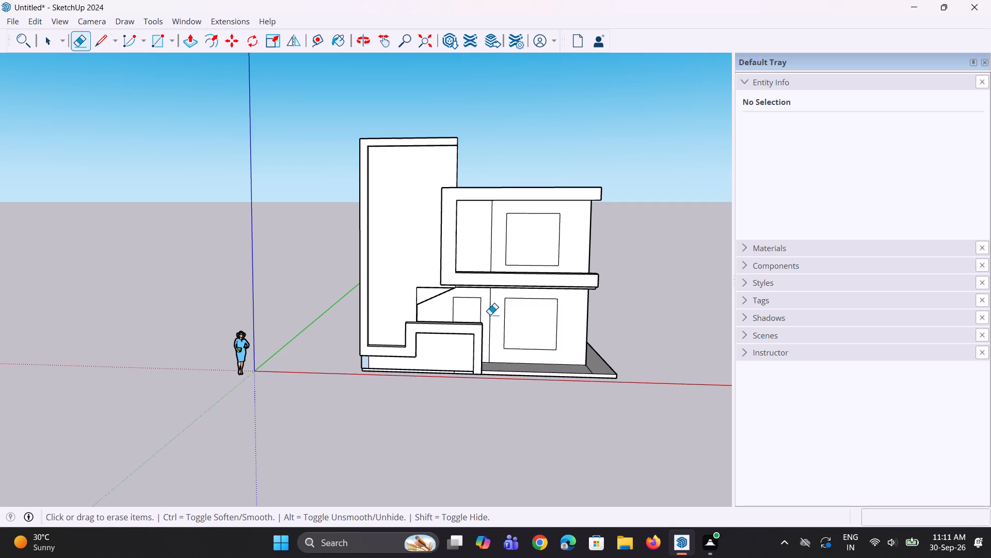
middle_click_drag(483, 314, 500, 313)
middle_click_drag(498, 246, 460, 224)
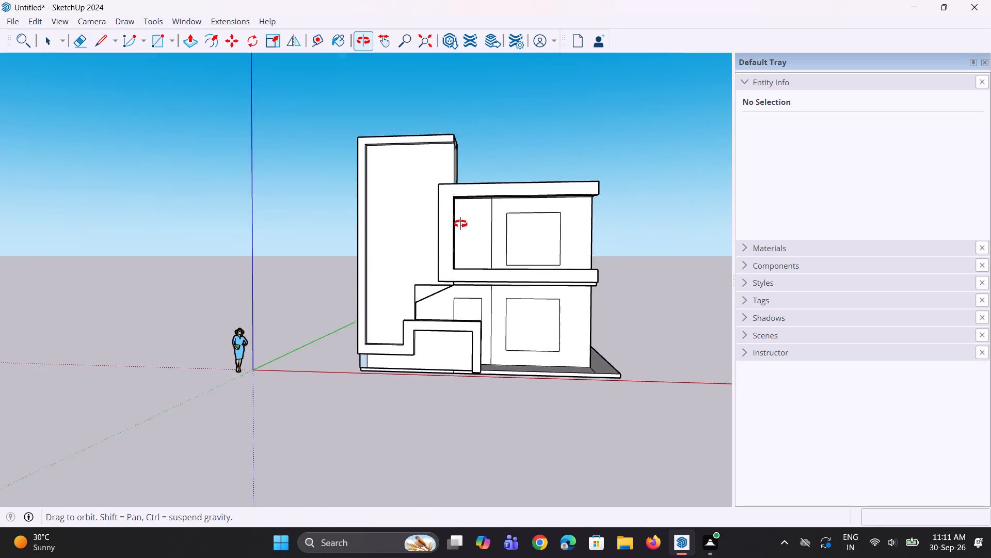
middle_click_drag(460, 224, 459, 224)
scroll(467, 224, "up", 5)
middle_click_drag(454, 249, 488, 269)
scroll(488, 269, "down", 4)
middle_click_drag(487, 269, 512, 281)
middle_click_drag(374, 265, 382, 264)
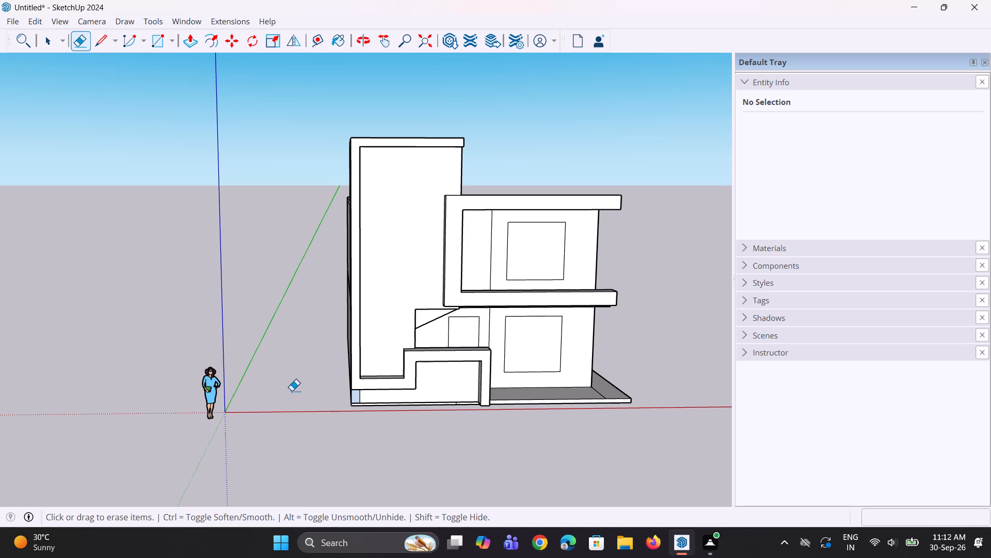
Erase the vertical edge between the blue corner strip and the white wall below the tower frame.
scroll(365, 342, "down", 3)
middle_click_drag(361, 343, 323, 346)
scroll(345, 406, "up", 3)
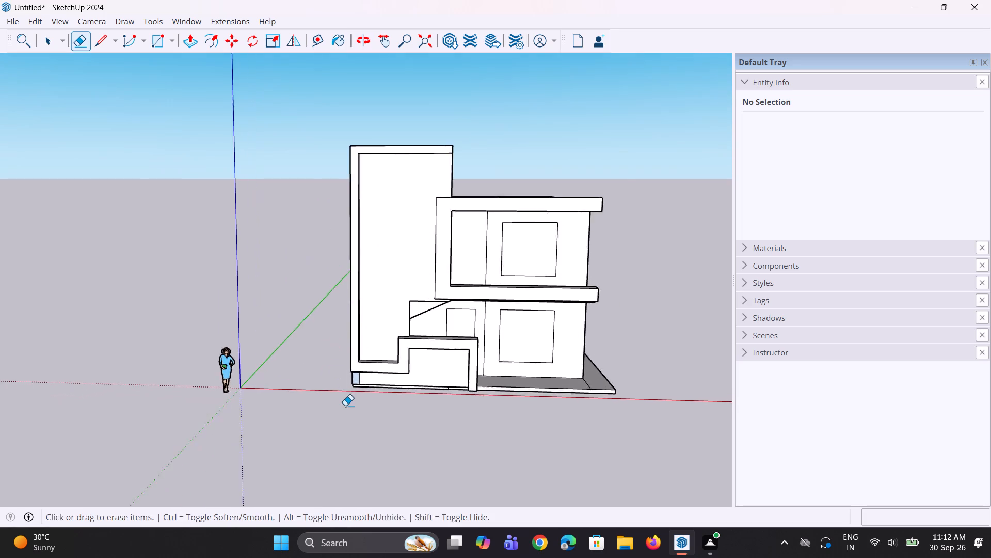
middle_click_drag(362, 401, 452, 305)
scroll(385, 396, "up", 1)
middle_click_drag(385, 396, 360, 392)
scroll(356, 365, "up", 6)
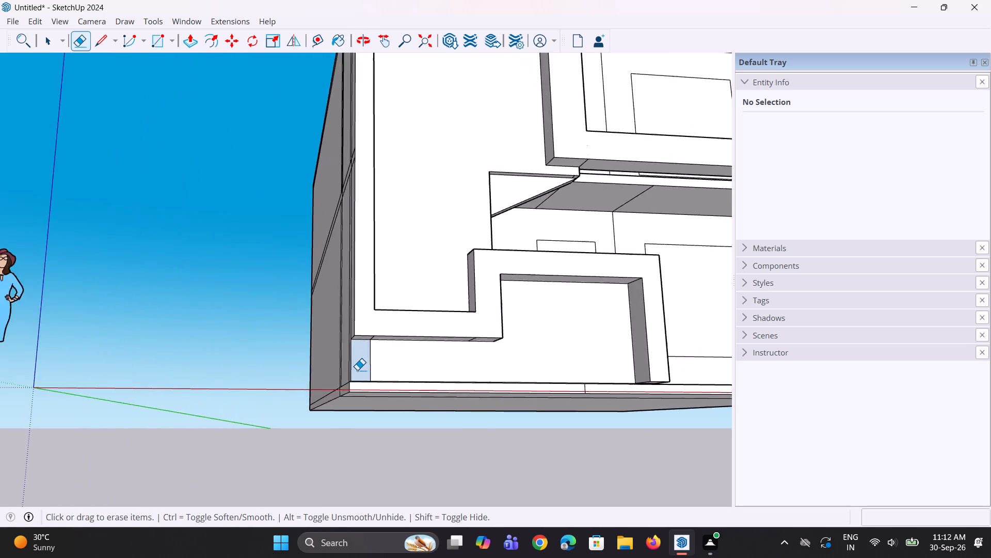
scroll(357, 370, "up", 7)
key("e")
scroll(434, 389, "up", 3)
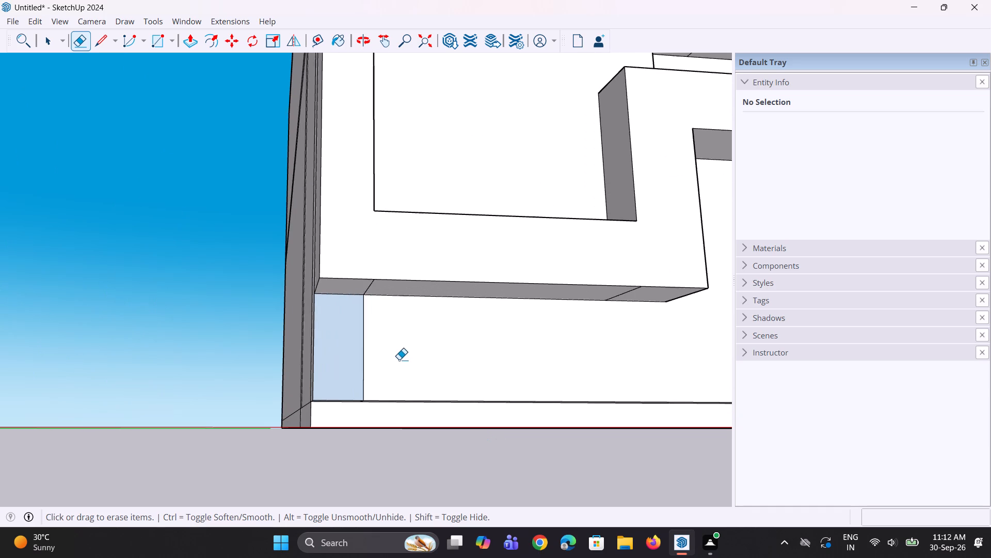
left_click(363, 348)
scroll(354, 375, "down", 11)
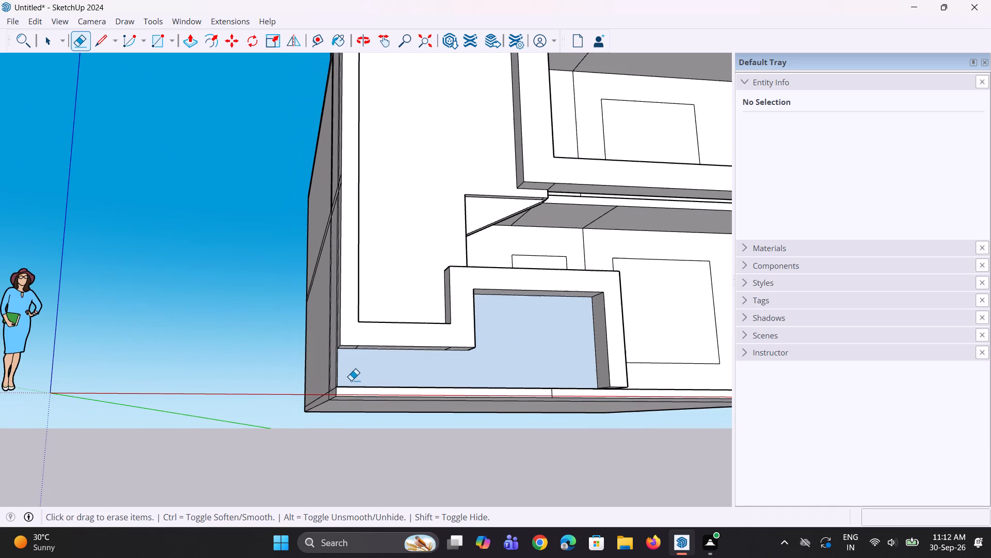
Undo the last edge erasure beside the blue corner strip below the tower frame.
key("ctrl+z")
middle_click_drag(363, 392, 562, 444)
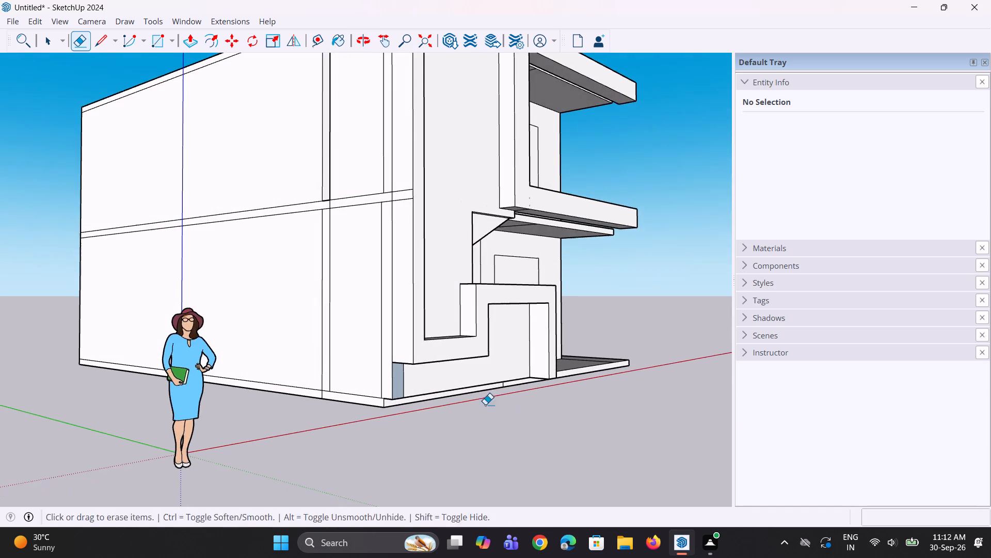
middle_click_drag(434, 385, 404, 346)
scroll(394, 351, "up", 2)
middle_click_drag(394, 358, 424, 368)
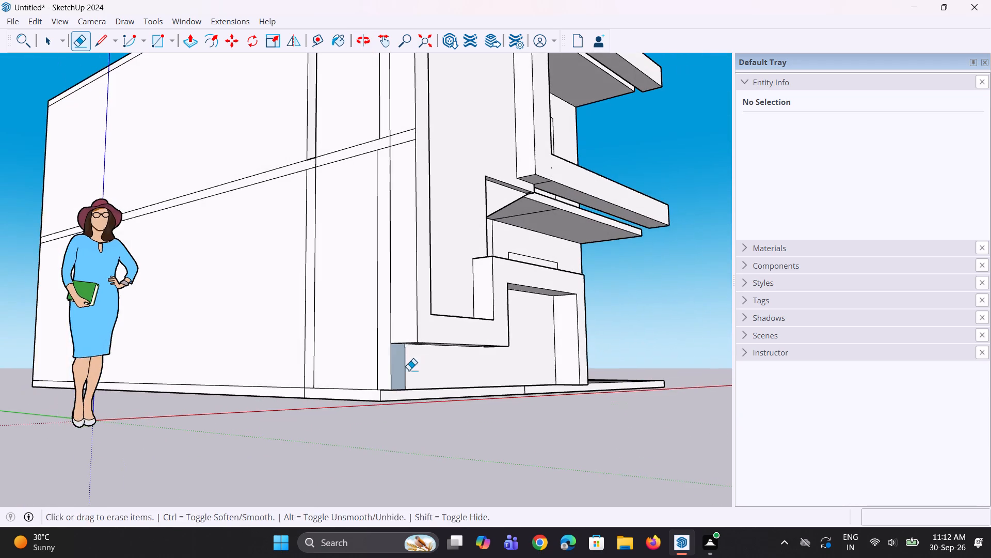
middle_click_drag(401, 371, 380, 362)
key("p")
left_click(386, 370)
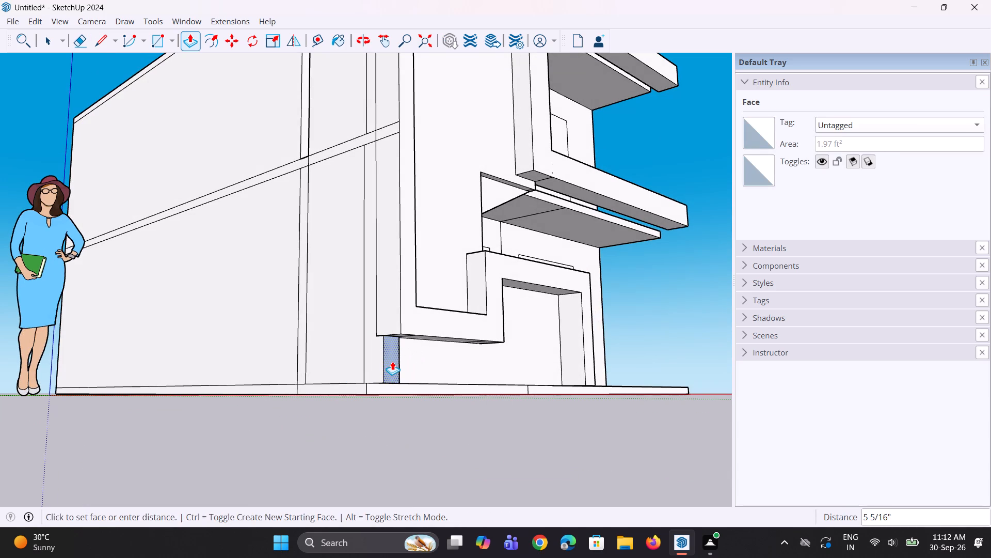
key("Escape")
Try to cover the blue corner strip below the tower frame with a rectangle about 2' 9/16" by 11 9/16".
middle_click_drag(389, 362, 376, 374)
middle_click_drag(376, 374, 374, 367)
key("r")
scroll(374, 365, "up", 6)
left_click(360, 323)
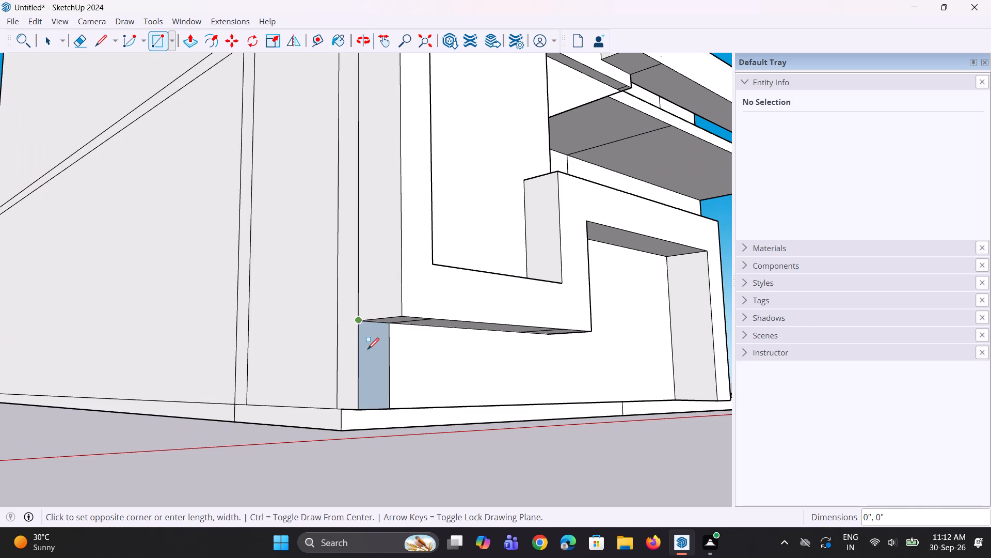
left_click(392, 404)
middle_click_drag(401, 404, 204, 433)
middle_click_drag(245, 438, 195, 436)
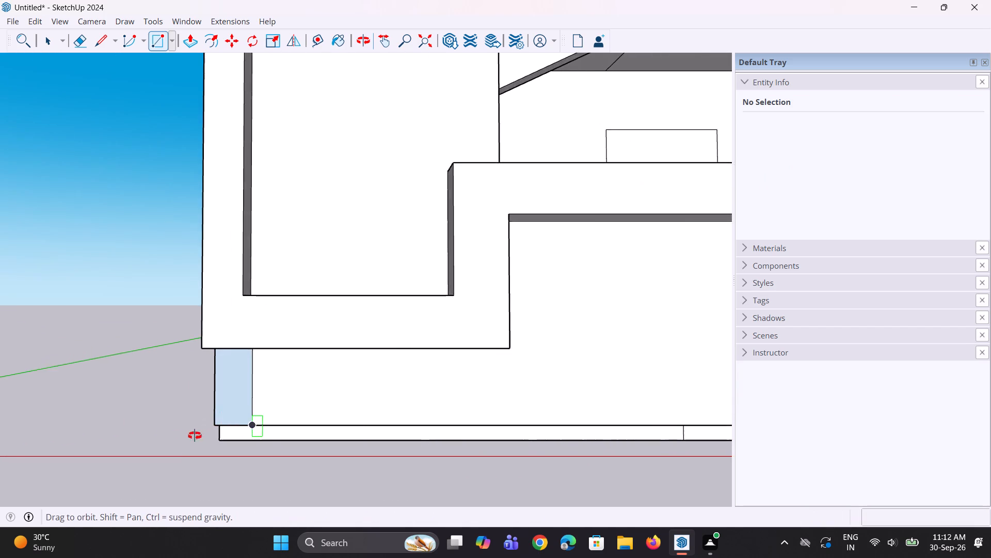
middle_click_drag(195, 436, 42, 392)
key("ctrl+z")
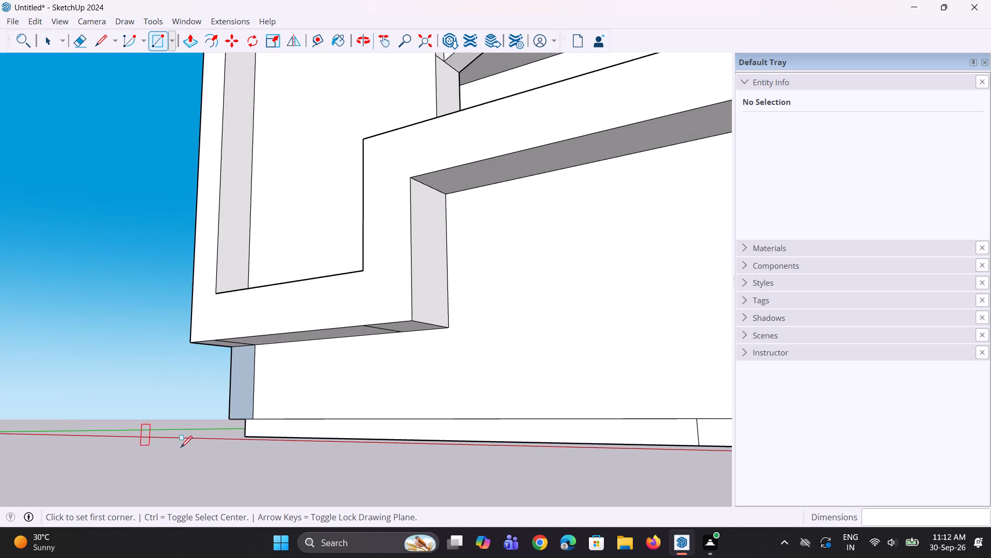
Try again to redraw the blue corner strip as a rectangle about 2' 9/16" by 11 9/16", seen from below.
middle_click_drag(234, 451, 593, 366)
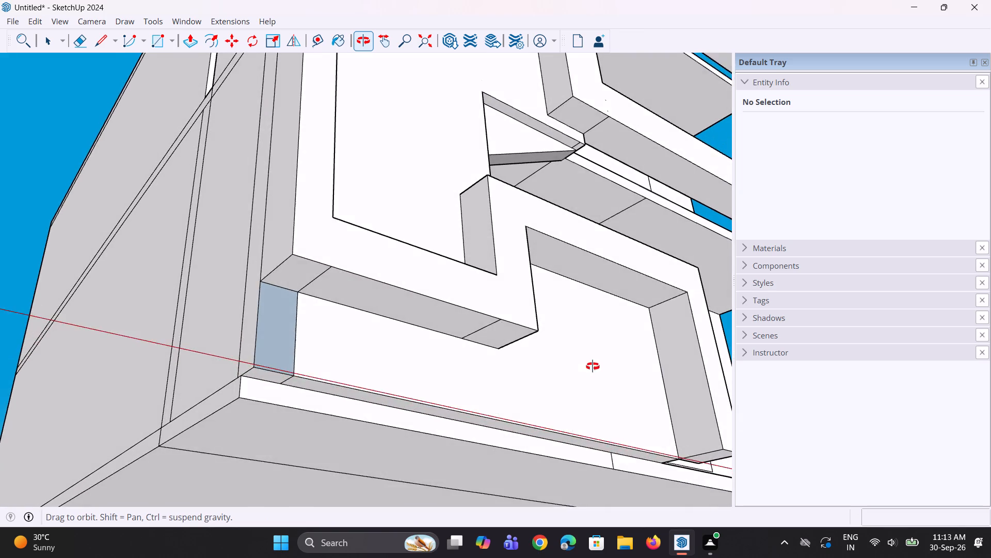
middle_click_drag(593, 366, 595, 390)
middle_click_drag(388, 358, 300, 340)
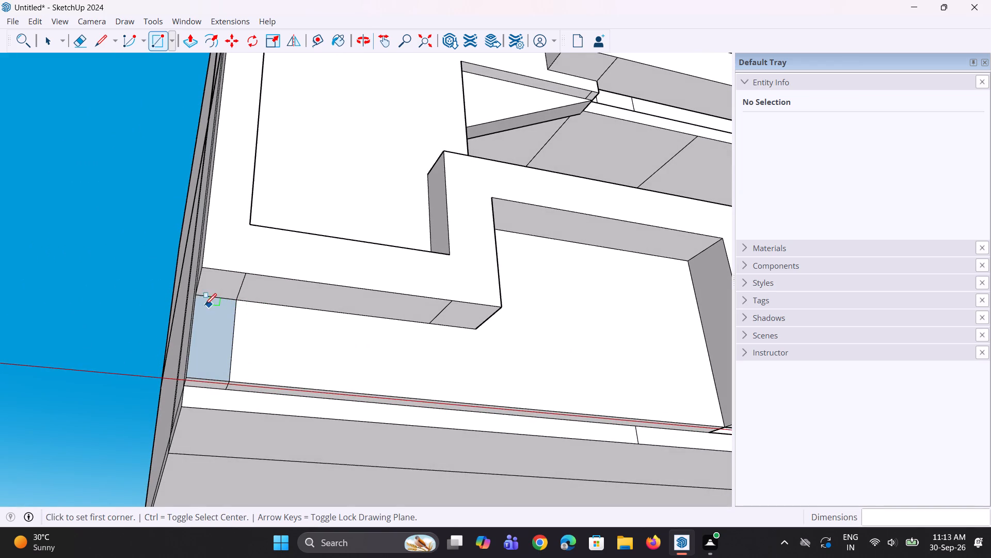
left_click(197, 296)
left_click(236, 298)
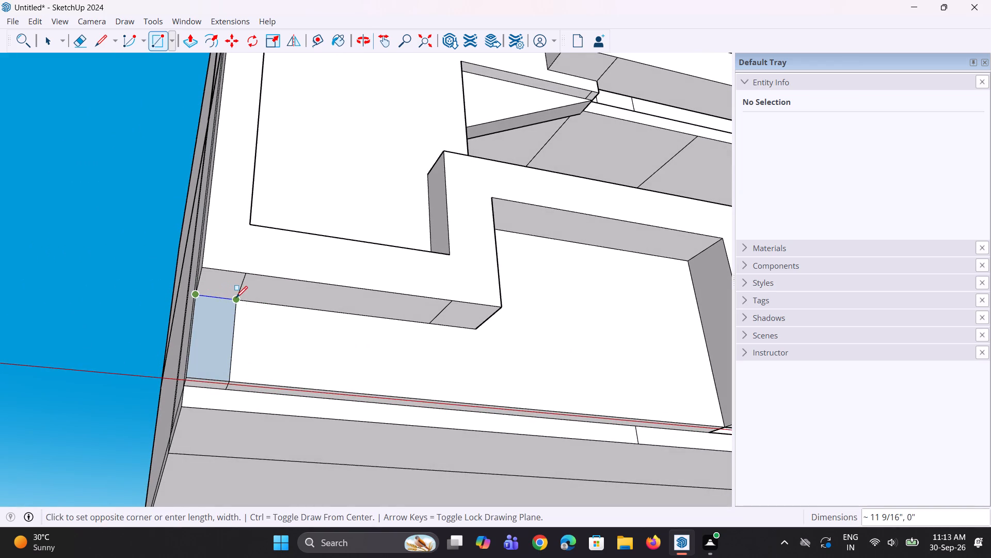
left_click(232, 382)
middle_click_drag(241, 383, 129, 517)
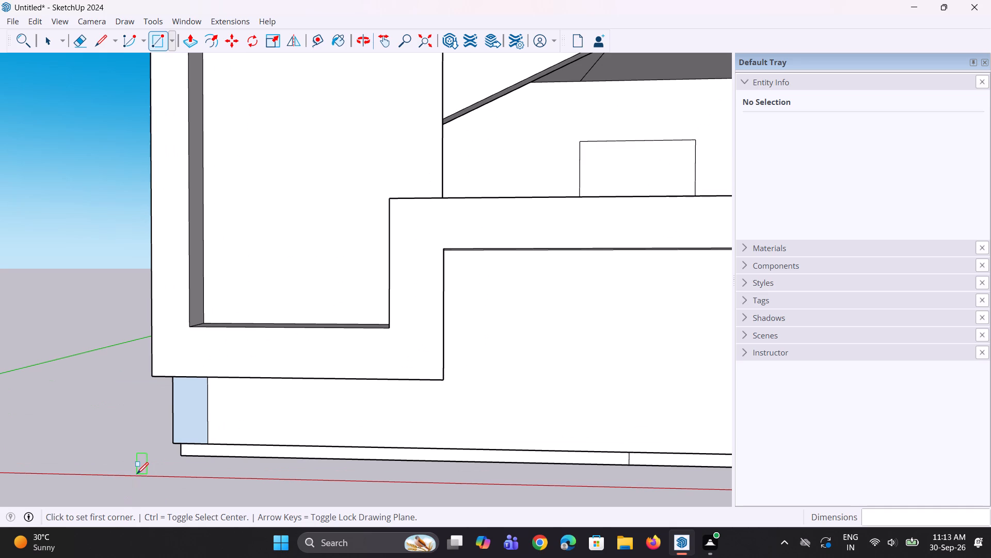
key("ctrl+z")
Examine the corner strip and the house's front and side walls from several angles.
key("space")
key("space")
scroll(190, 376, "down", 4)
middle_click_drag(188, 388, 241, 390)
scroll(216, 418, "up", 2)
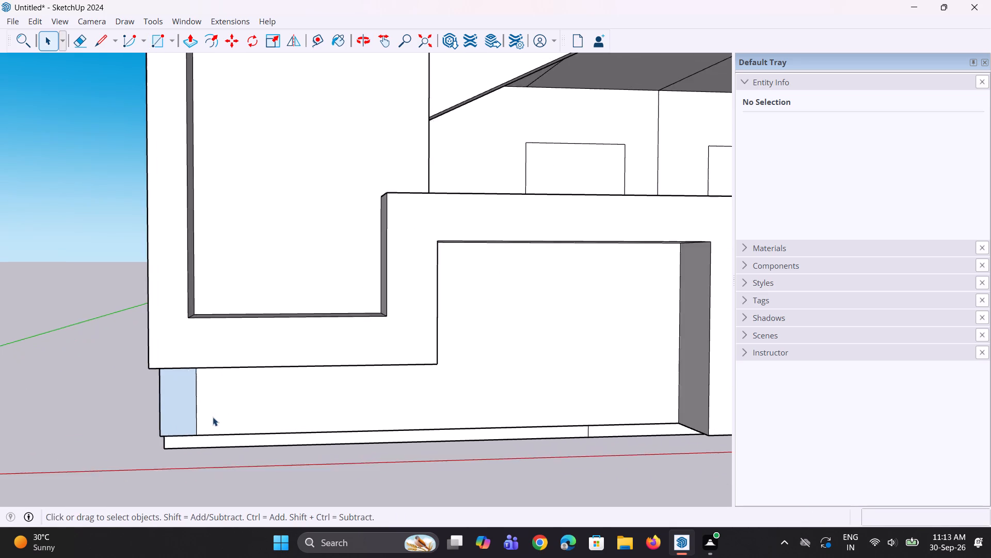
scroll(213, 417, "up", 2)
scroll(212, 416, "down", 14)
middle_click_drag(311, 429, 0, 389)
scroll(311, 429, "down", 1)
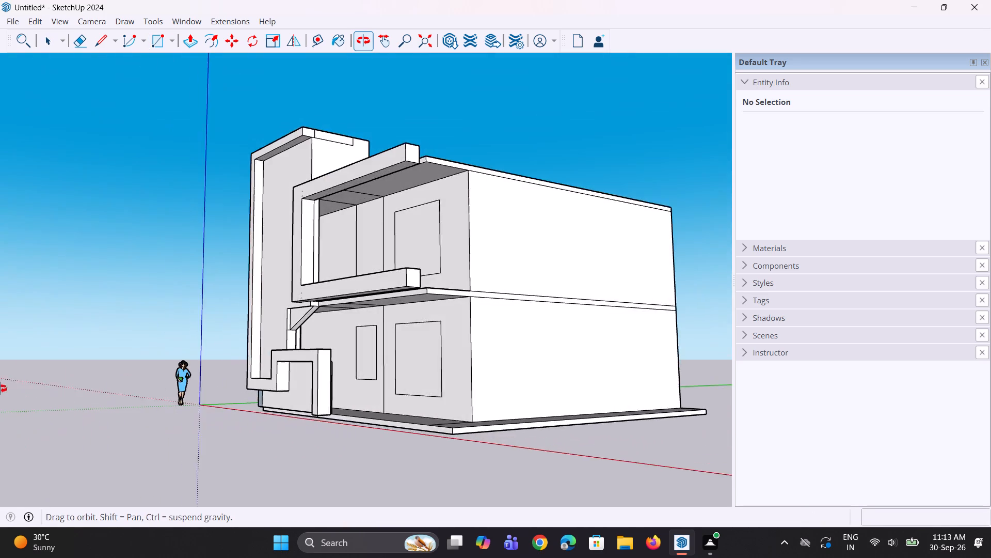
middle_click_drag(0, 389, 621, 350)
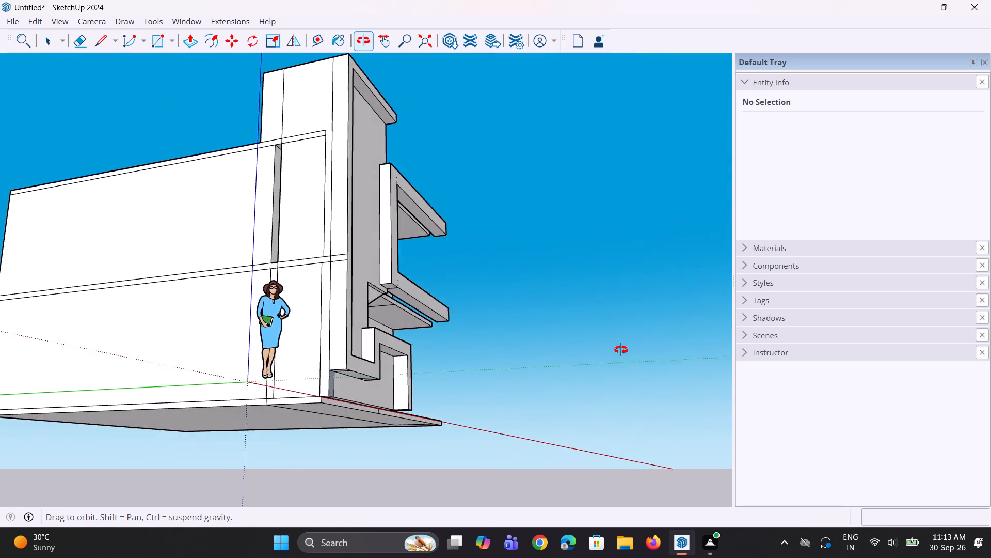
middle_click_drag(621, 350, 516, 359)
scroll(335, 405, "up", 1)
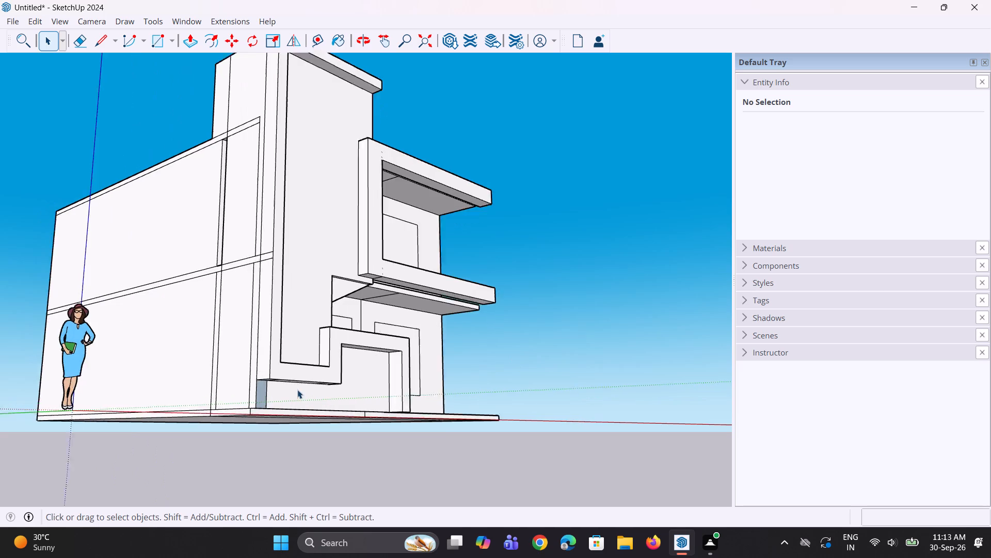
scroll(297, 390, "up", 5)
middle_click_drag(264, 393, 243, 393)
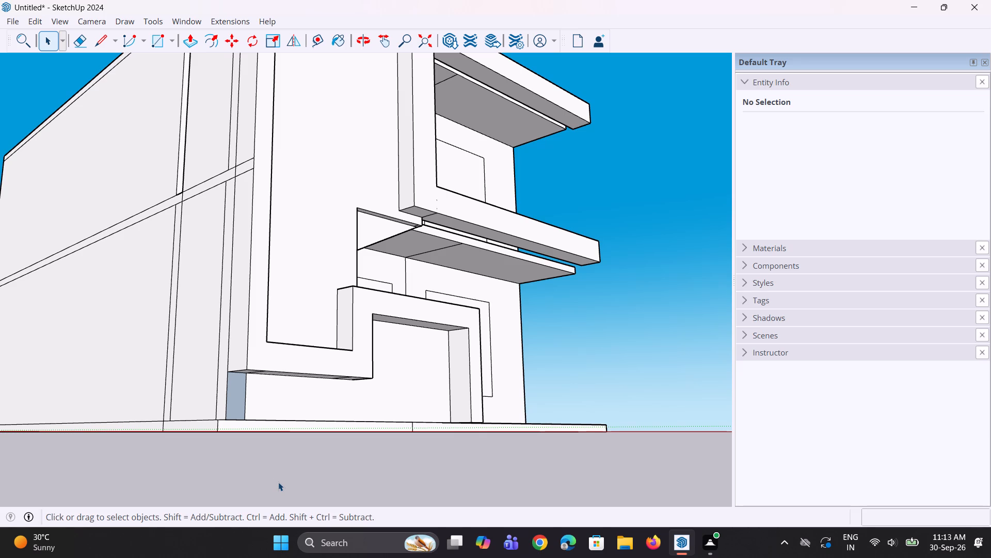
scroll(278, 459, "down", 6)
middle_click_drag(288, 364, 245, 402)
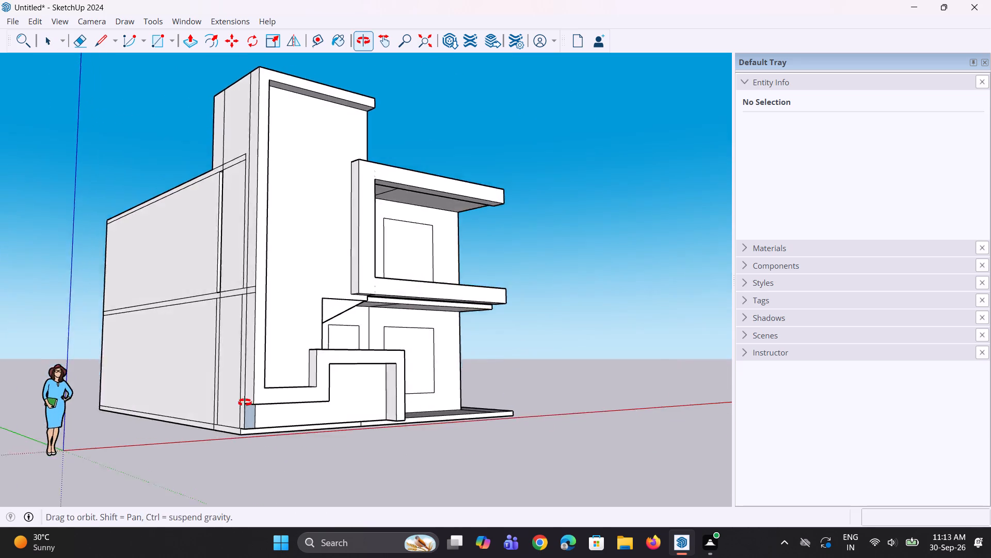
middle_click_drag(245, 402, 240, 405)
scroll(243, 403, "up", 1)
Close the narrow vertical slot in the upper-floor side wall near the tower with a corner-to-corner rectangle.
middle_click_drag(243, 403, 326, 392)
scroll(247, 311, "up", 3)
middle_click_drag(238, 302, 386, 355)
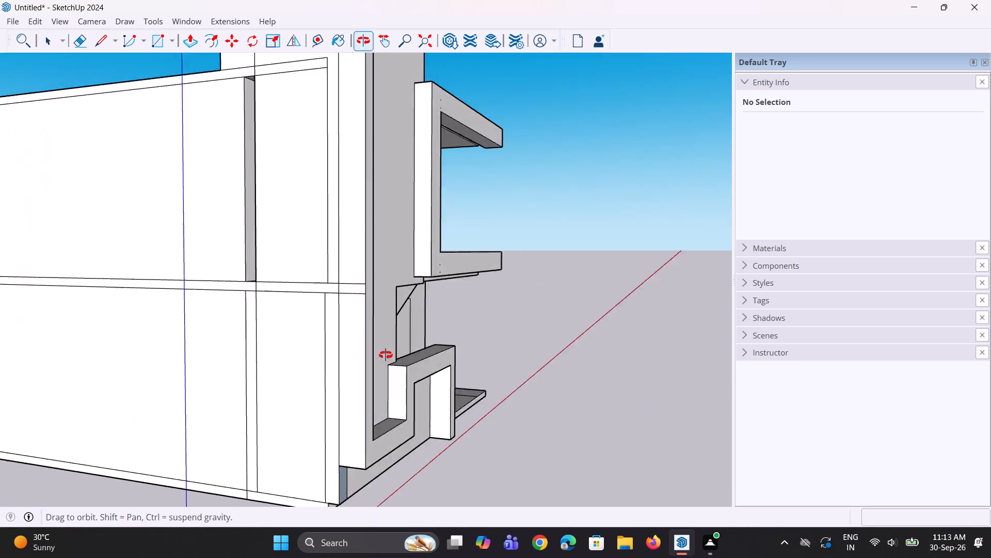
middle_click_drag(386, 355, 395, 355)
middle_click_drag(273, 283, 358, 355)
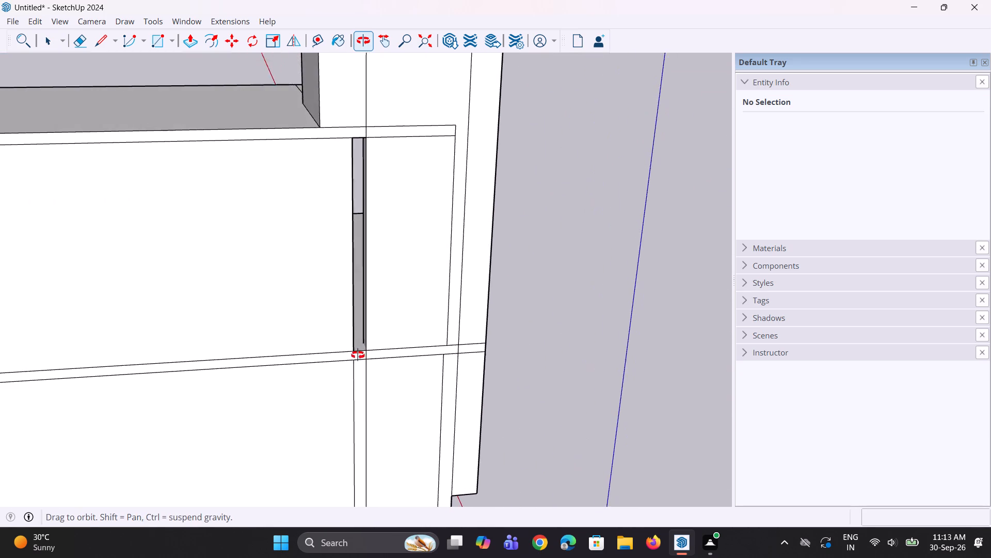
middle_click_drag(358, 355, 339, 351)
scroll(339, 351, "down", 2)
key("r")
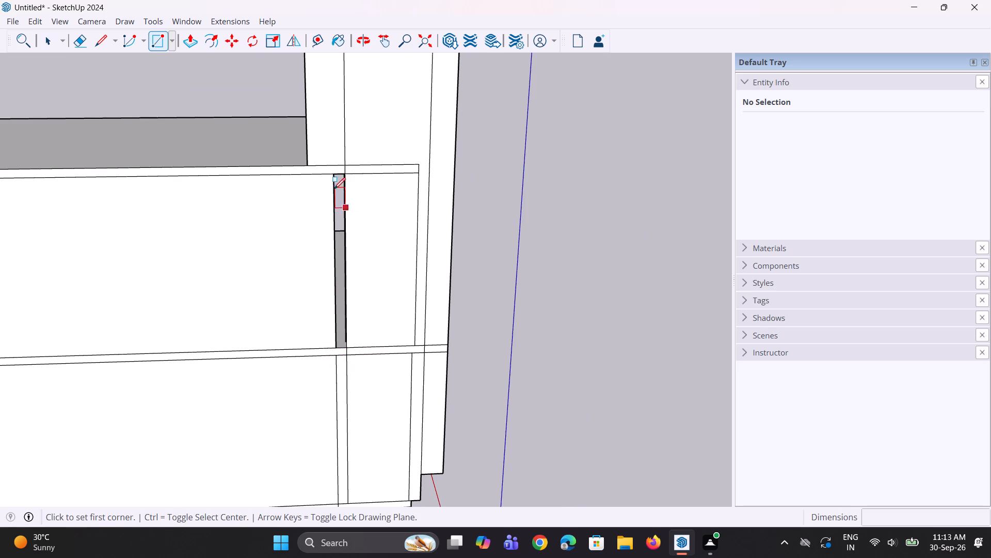
left_click(334, 176)
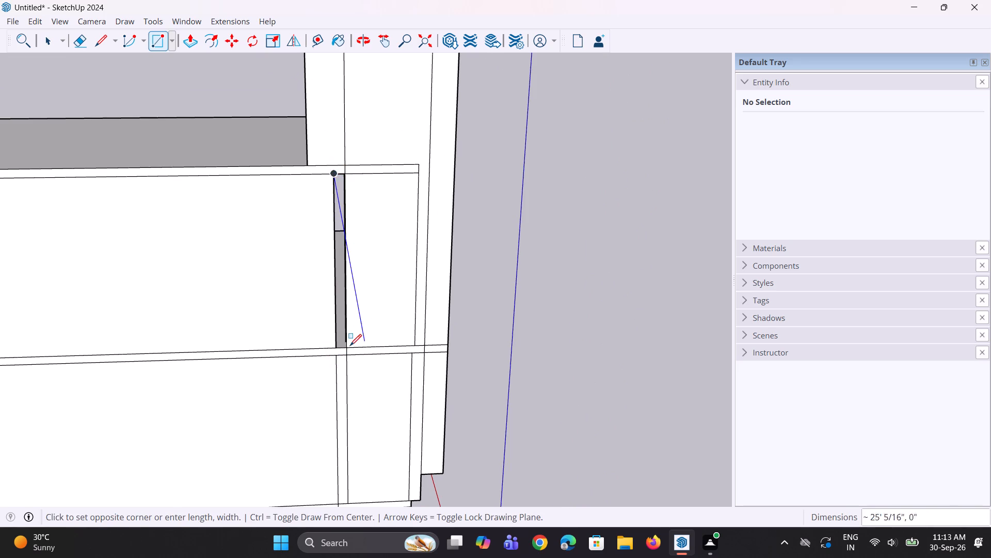
left_click(344, 345)
Erase the two vertical edges of the filled slot on the upper-floor side wall.
middle_click_drag(355, 344, 319, 347)
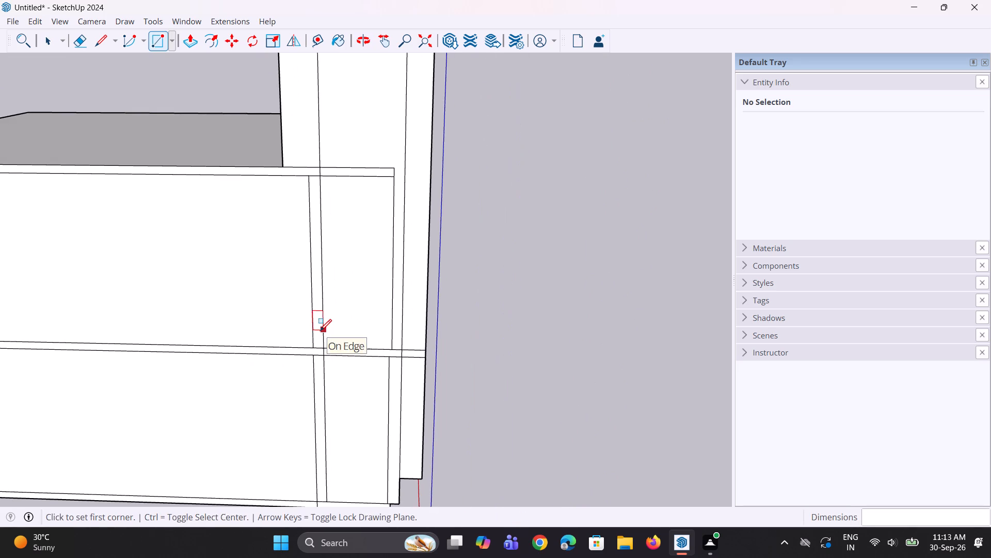
key("space")
type("e")
scroll(311, 310, "up", 2)
left_click(310, 302)
left_click(313, 302)
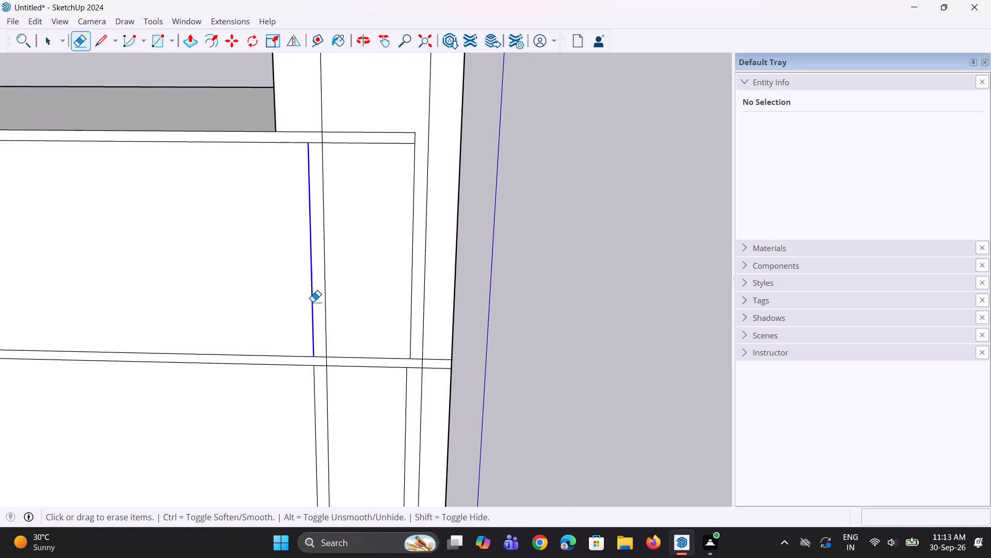
left_click(326, 290)
Erase the two vertical seam lines on the ground-floor side wall below the filled slot.
scroll(324, 291, "down", 7)
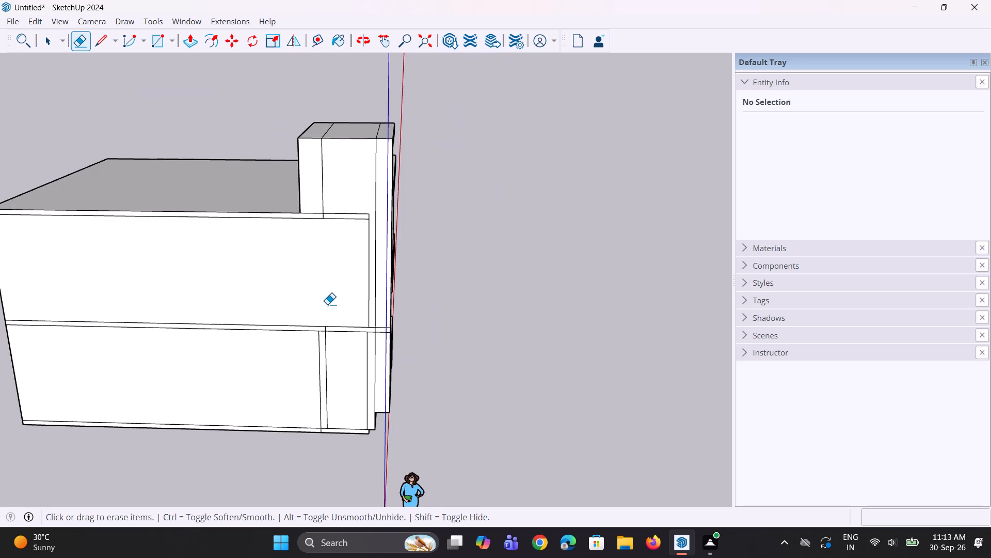
scroll(345, 378, "up", 2)
left_click(321, 348)
scroll(314, 351, "up", 3)
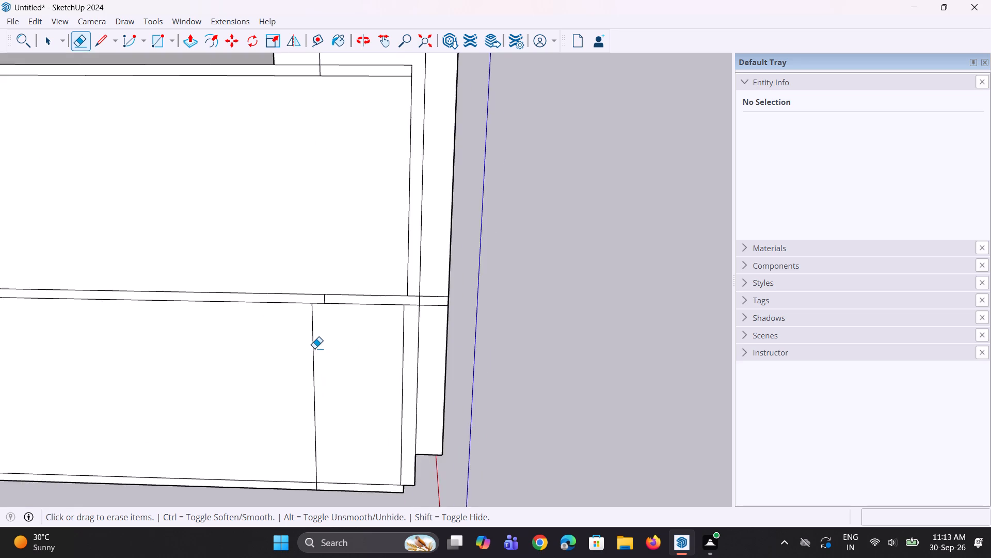
scroll(314, 348, "up", 3)
left_click(314, 348)
Erase the short vertical segment crossing the floor band between the two storeys on the side wall.
scroll(318, 304, "up", 6)
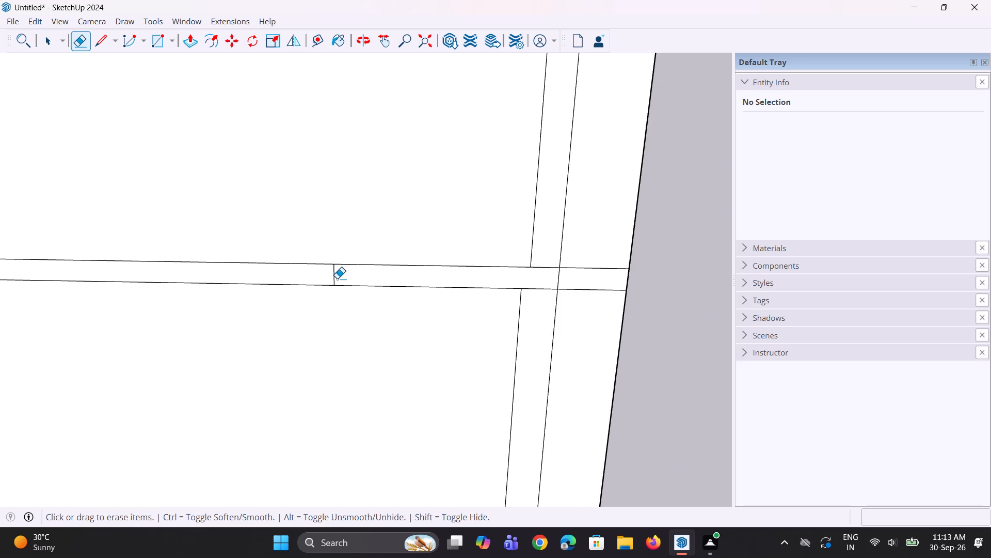
left_click(333, 276)
Erase the vertical seam on the tower's side wall and its short stub in the roof band.
scroll(334, 312, "down", 18)
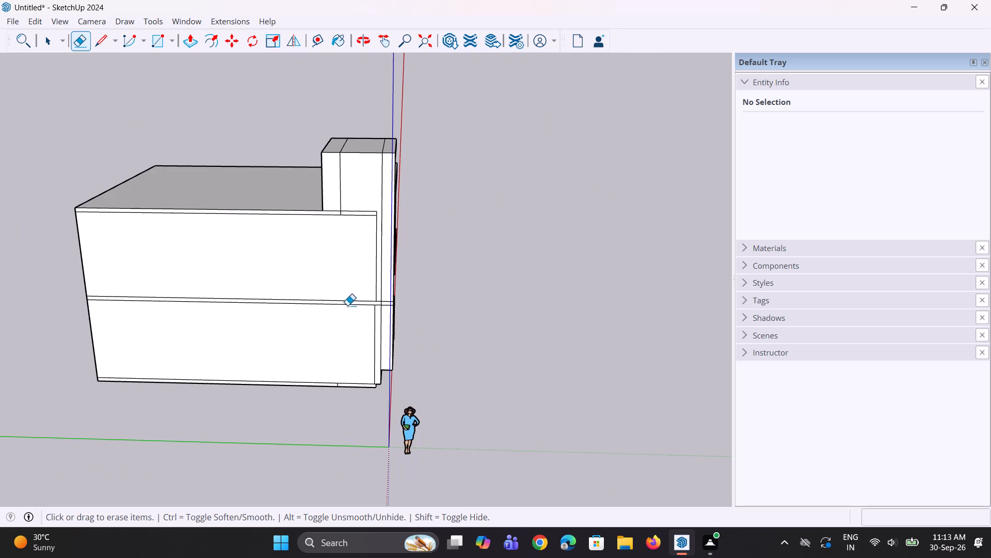
scroll(351, 209, "up", 5)
left_click(340, 188)
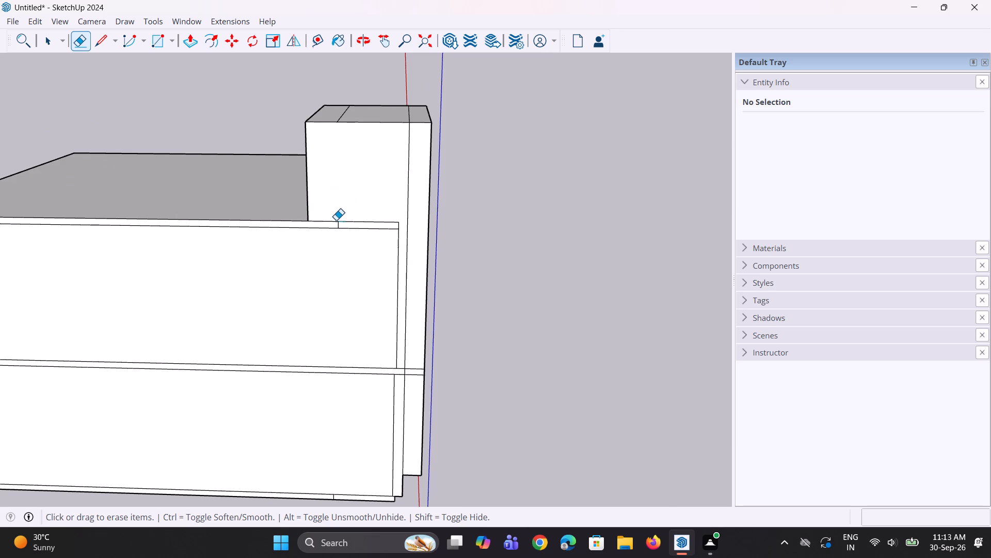
scroll(336, 221, "up", 7)
left_click(340, 219)
Examine the house from the roof, rear, side and front to check the cleaned-up walls.
scroll(338, 269, "down", 7)
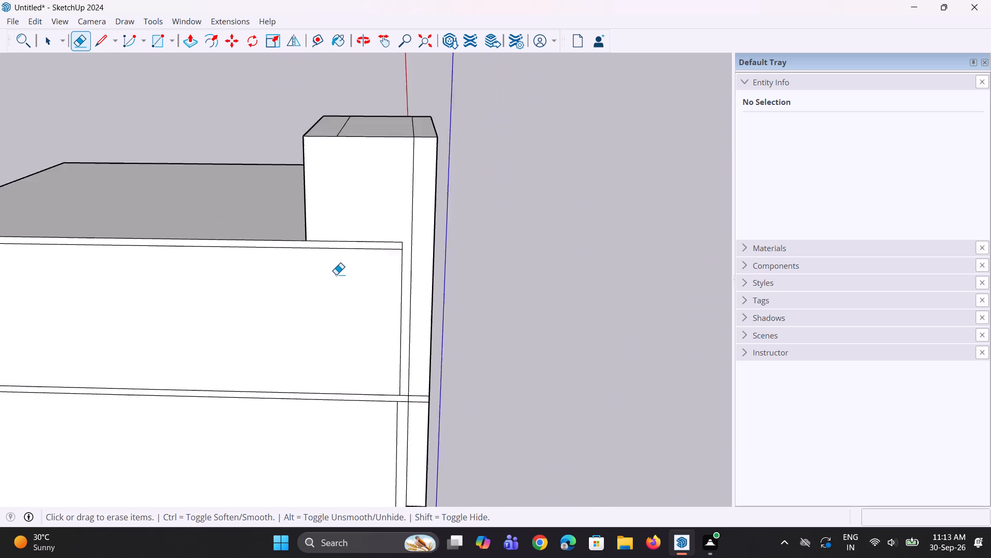
scroll(336, 274, "down", 2)
middle_click_drag(336, 255, 315, 380)
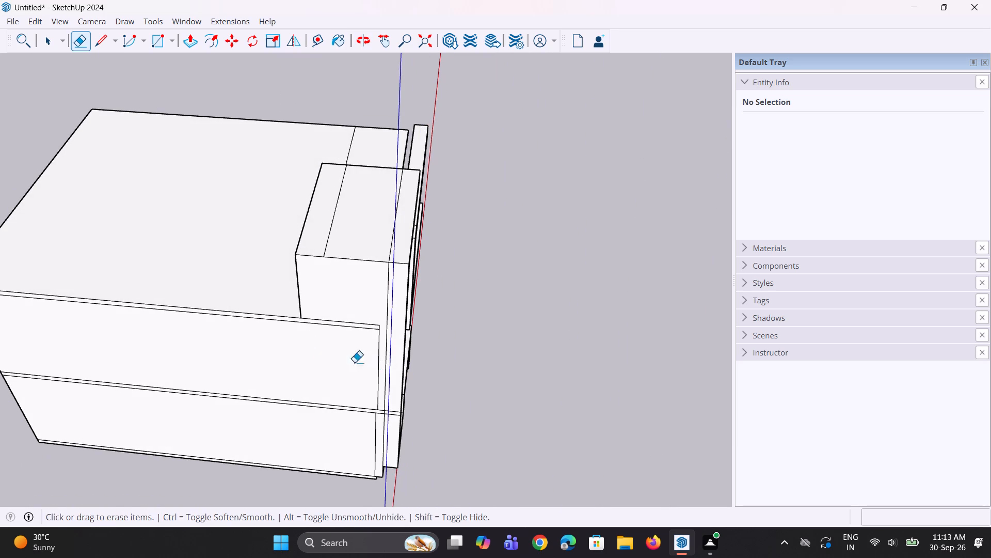
scroll(326, 342, "down", 5)
middle_click_drag(333, 342, 552, 331)
middle_click_drag(247, 383, 578, 276)
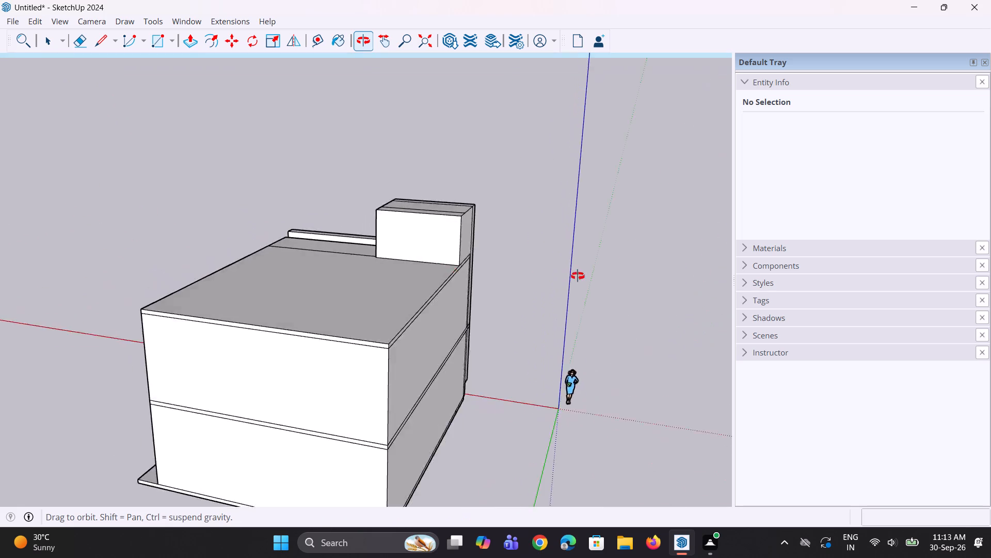
middle_click_drag(578, 276, 817, 270)
middle_click_drag(344, 363, 550, 327)
middle_click_drag(77, 404, 312, 406)
middle_click_drag(168, 406, 345, 398)
scroll(389, 344, "up", 1)
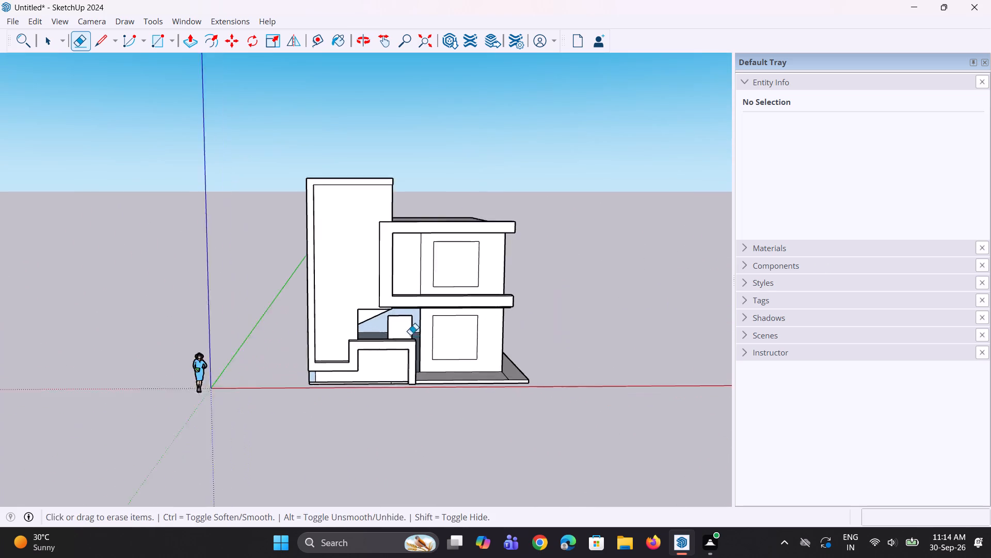
scroll(410, 335, "up", 2)
middle_click_drag(455, 355, 485, 358)
scroll(447, 348, "up", 2)
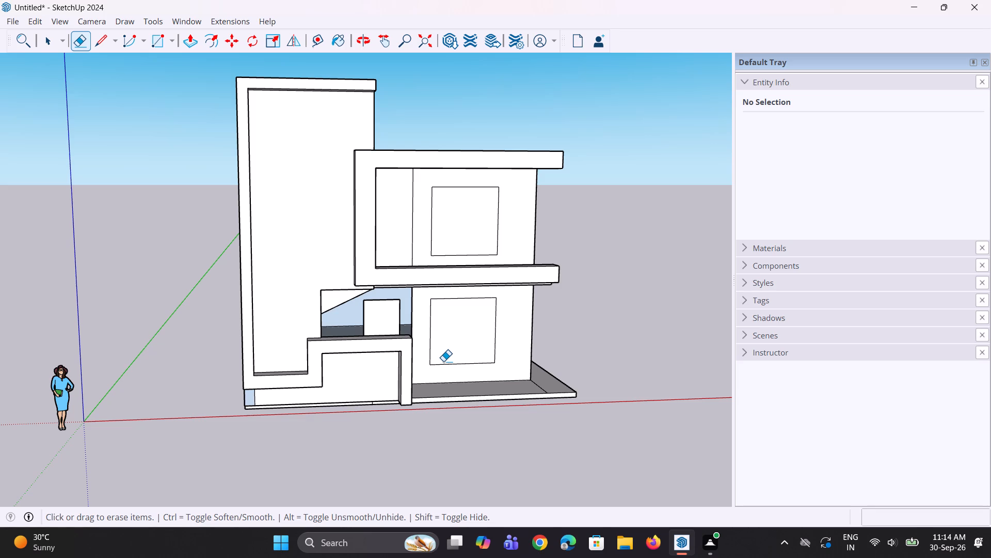
middle_click_drag(398, 253, 344, 266)
scroll(397, 253, "down", 1)
scroll(267, 176, "up", 5)
Examine the tower's recessed front panel and select the recess's inner vertical edge to check it against the whole facade.
key("space")
key("space")
scroll(248, 150, "up", 1)
middle_click_drag(252, 152, 184, 169)
scroll(263, 209, "up", 3)
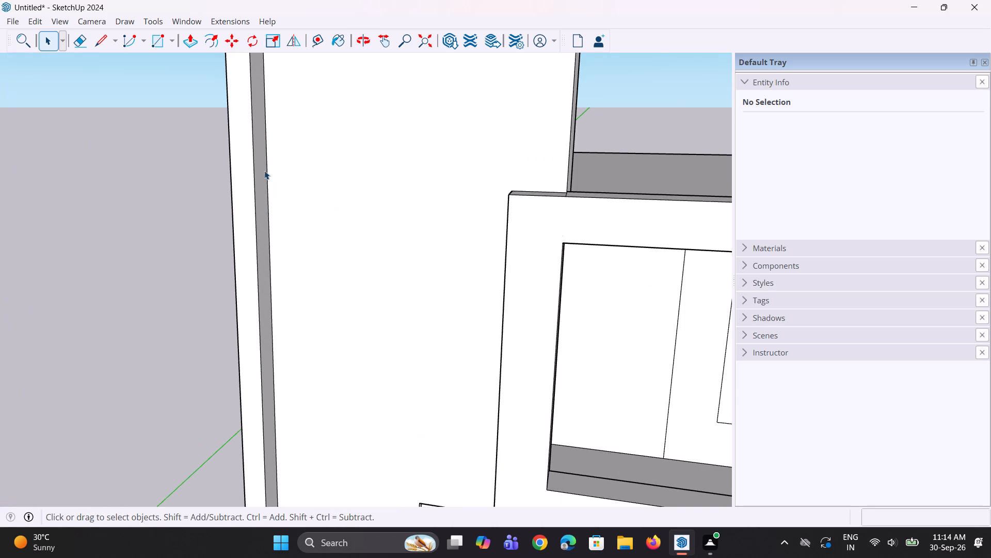
left_click(269, 171)
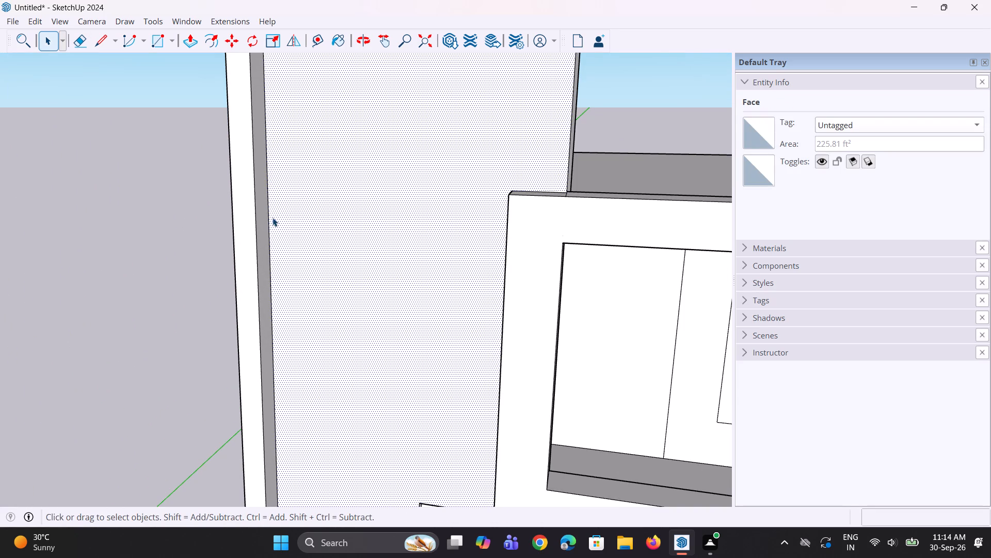
left_click(268, 214)
scroll(275, 227, "down", 4)
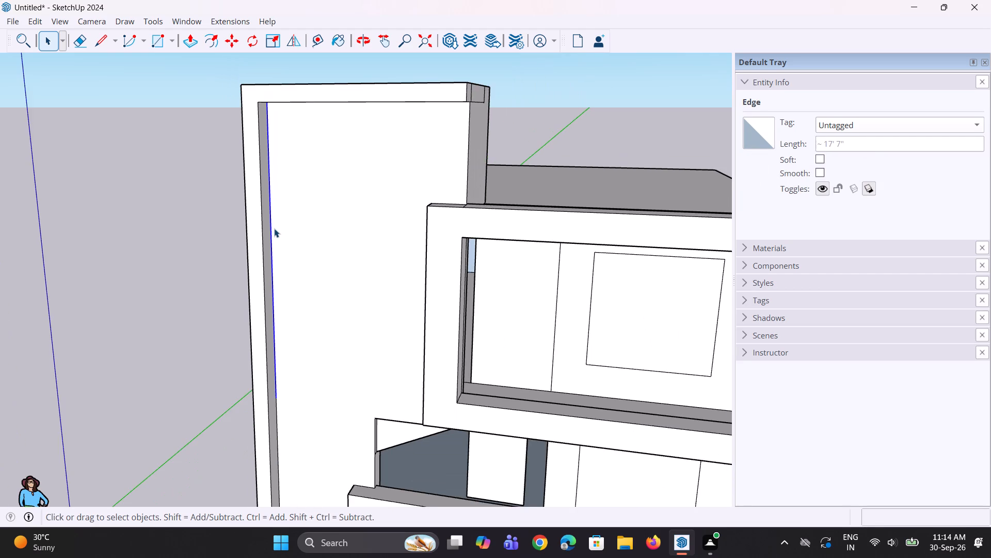
scroll(274, 228, "down", 4)
middle_click_drag(292, 239, 365, 239)
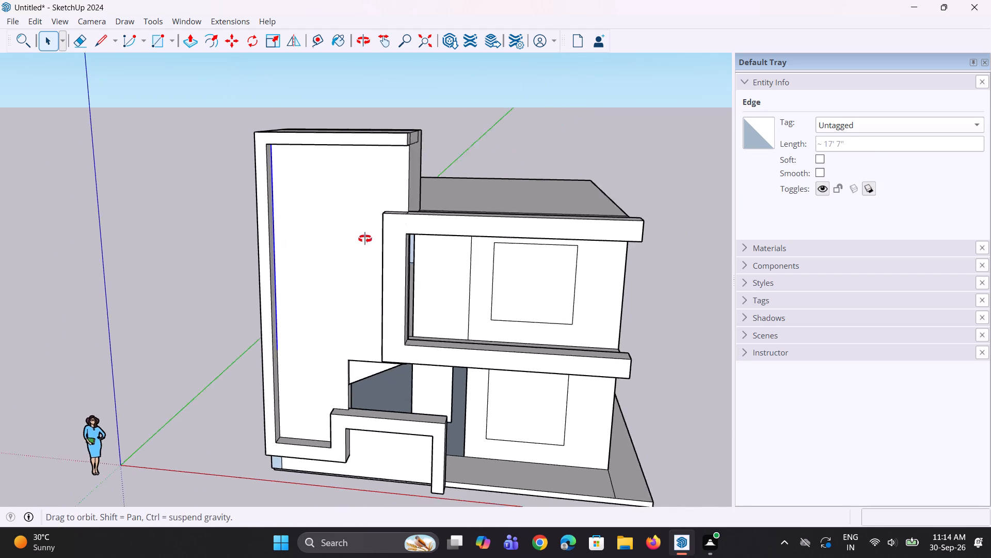
middle_click_drag(365, 239, 349, 238)
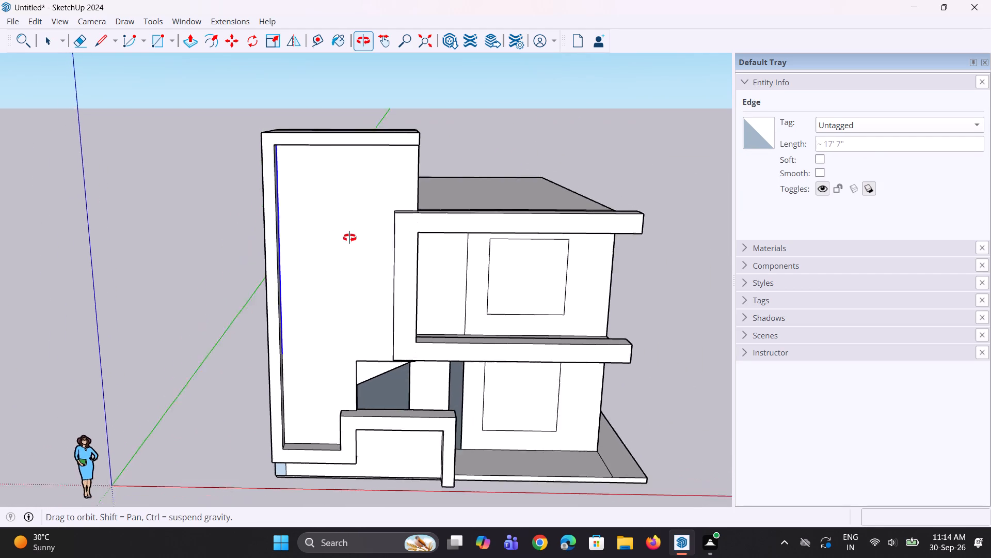
middle_click_drag(349, 238, 247, 226)
Thicken the thin wall strip behind the upper balcony frame by pushing its rear face inwards with Push/Pull.
middle_click_drag(335, 275, 279, 283)
scroll(455, 297, "up", 2)
scroll(447, 293, "down", 1)
middle_click_drag(446, 293, 313, 283)
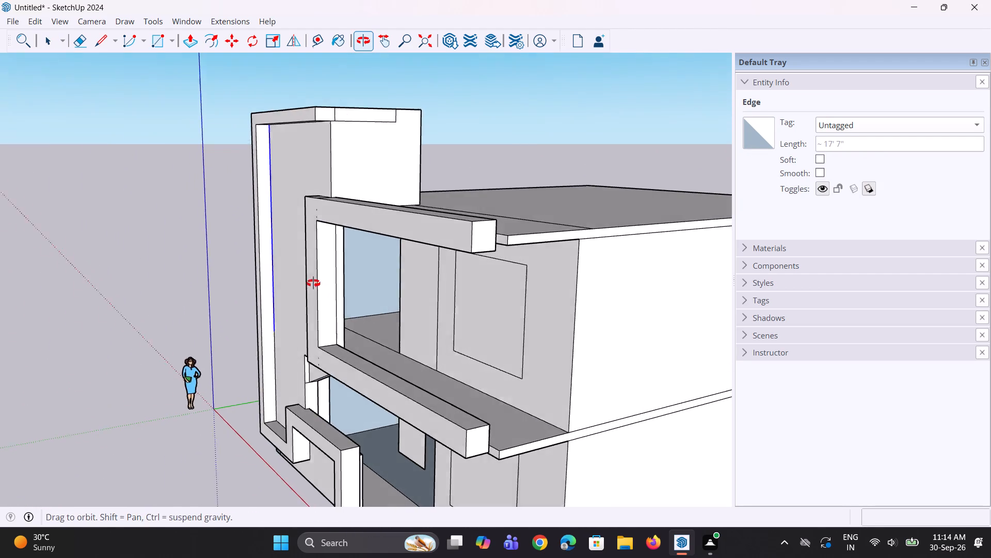
middle_click_drag(313, 283, 312, 283)
scroll(333, 278, "up", 3)
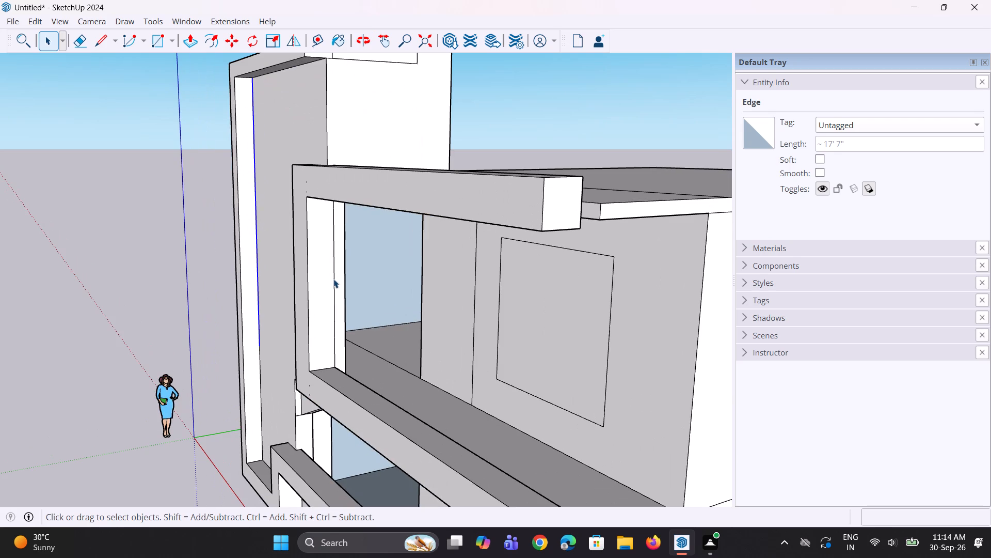
middle_click_drag(333, 279, 319, 284)
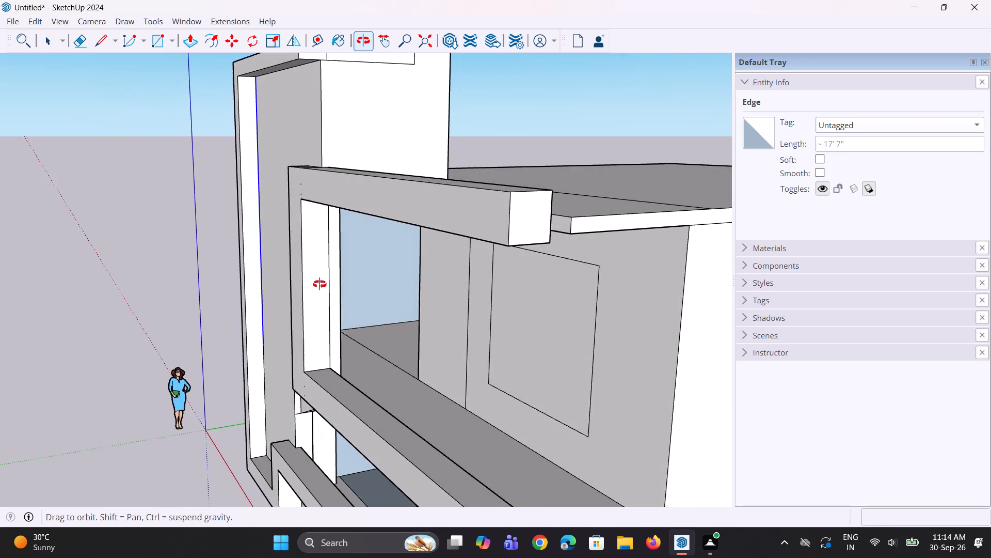
middle_click_drag(319, 284, 406, 233)
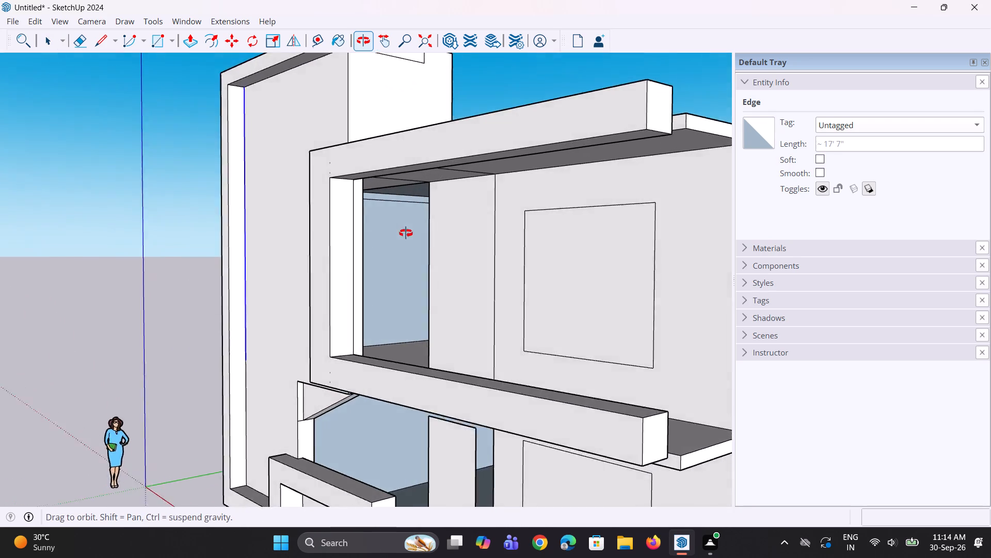
middle_click_drag(406, 233, 284, 273)
middle_click_drag(337, 289, 194, 276)
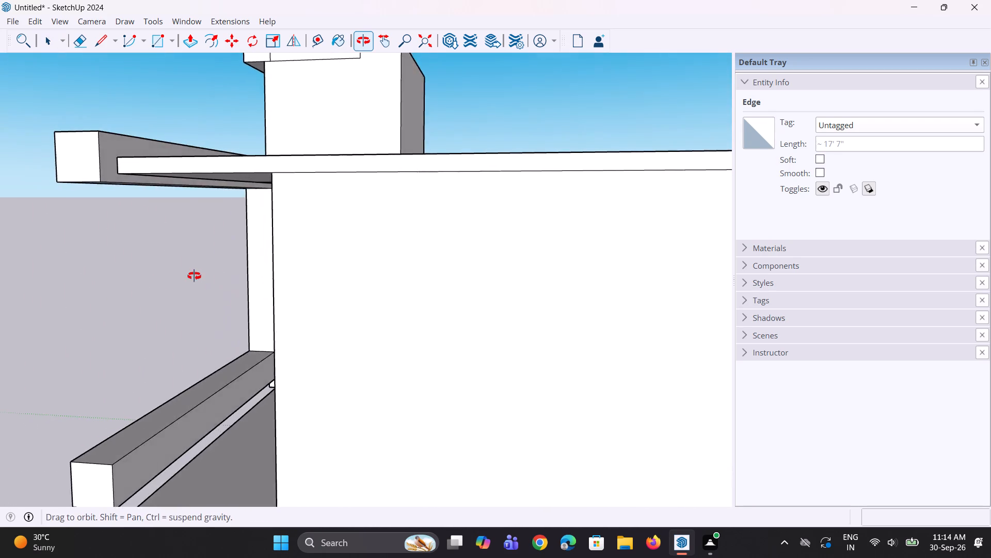
middle_click_drag(194, 276, 268, 281)
middle_click_drag(327, 311, 327, 301)
scroll(327, 300, "up", 4)
middle_click_drag(327, 300, 311, 298)
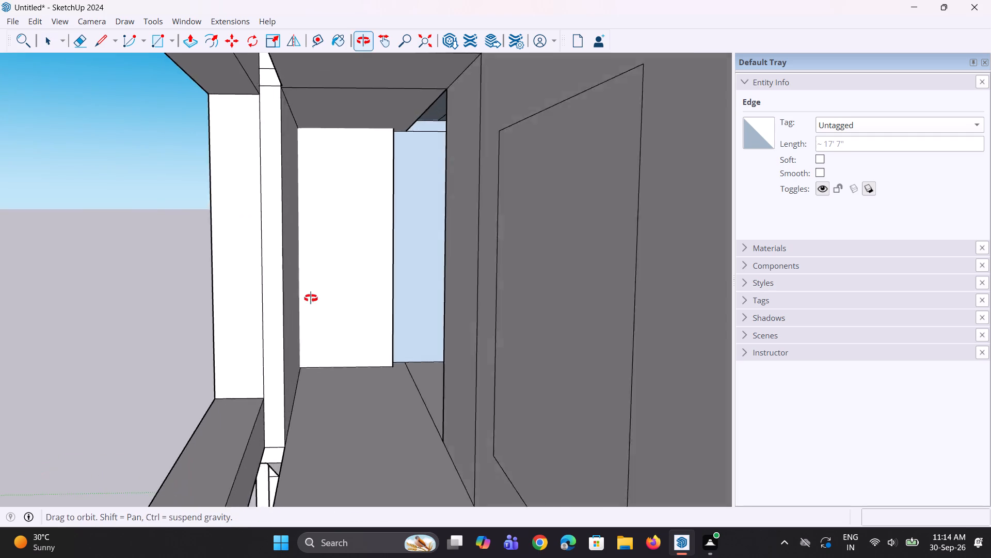
middle_click_drag(311, 298, 302, 294)
key("p")
left_click(295, 293)
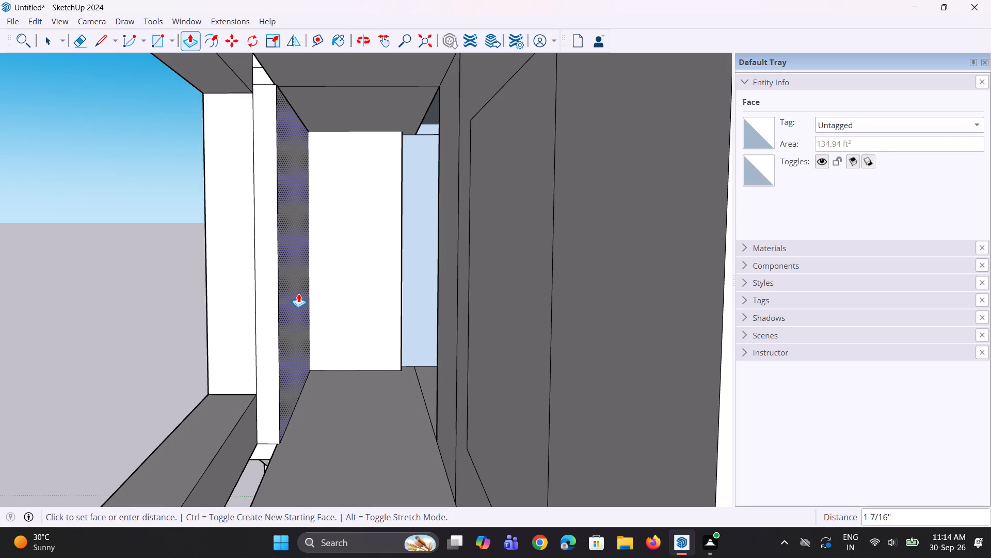
left_click(322, 302)
Extend the thickened strip's end face about 1' 11 1/4" across the upper opening with Push/Pull.
middle_click_drag(289, 309, 373, 338)
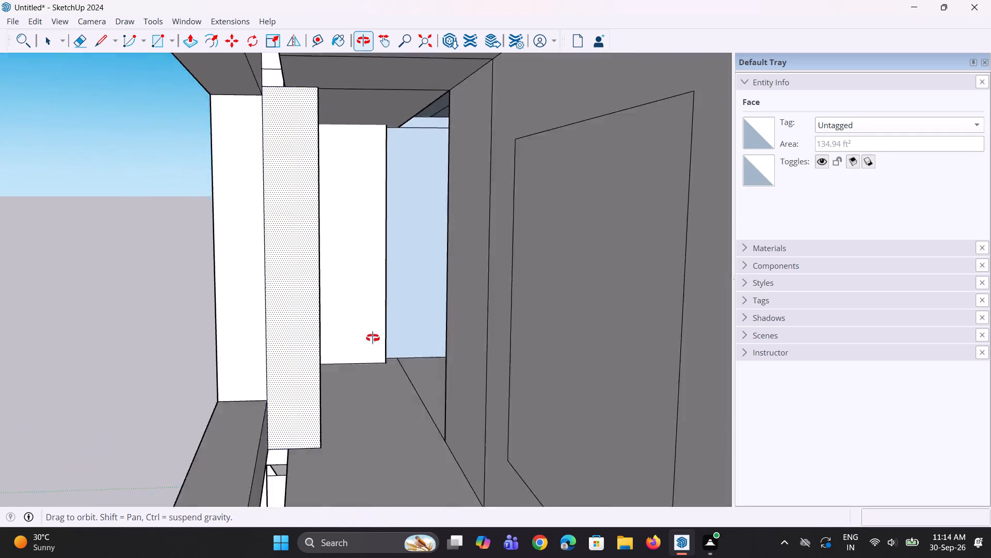
middle_click_drag(373, 338, 435, 350)
left_click(348, 313)
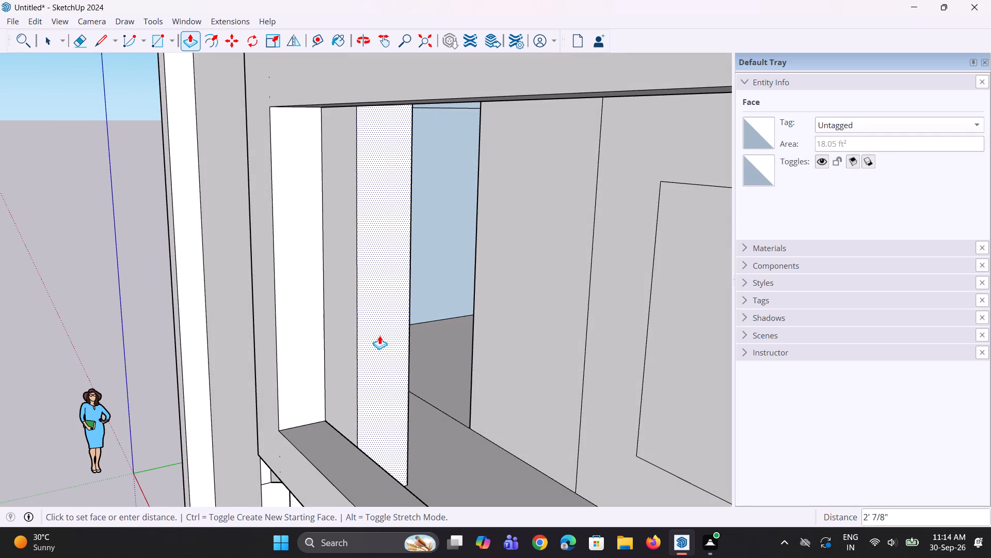
left_click(377, 334)
Copy the extended strip's free vertical edge about 1' 2 1/4" towards the tower on its front face.
scroll(339, 335, "down", 1)
middle_click_drag(338, 336, 595, 369)
scroll(510, 344, "down", 3)
middle_click_drag(502, 328, 507, 315)
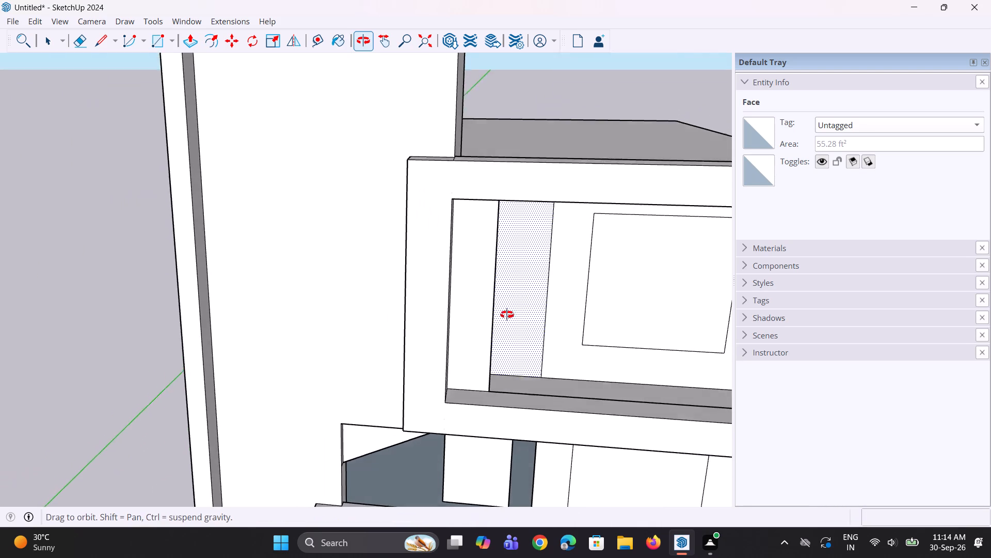
middle_click_drag(507, 315, 499, 304)
middle_click_drag(483, 308, 488, 308)
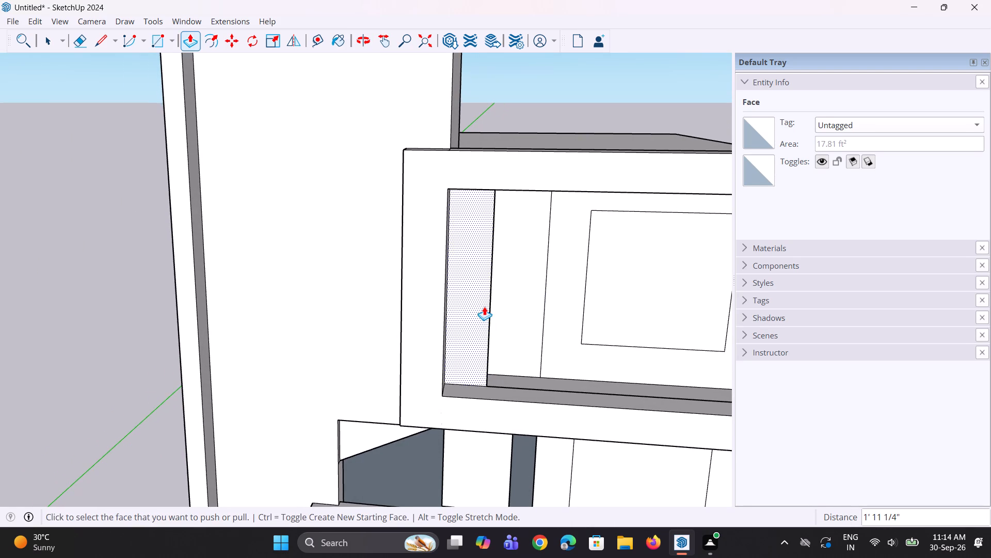
scroll(484, 306, "up", 3)
scroll(480, 307, "down", 3)
key("space")
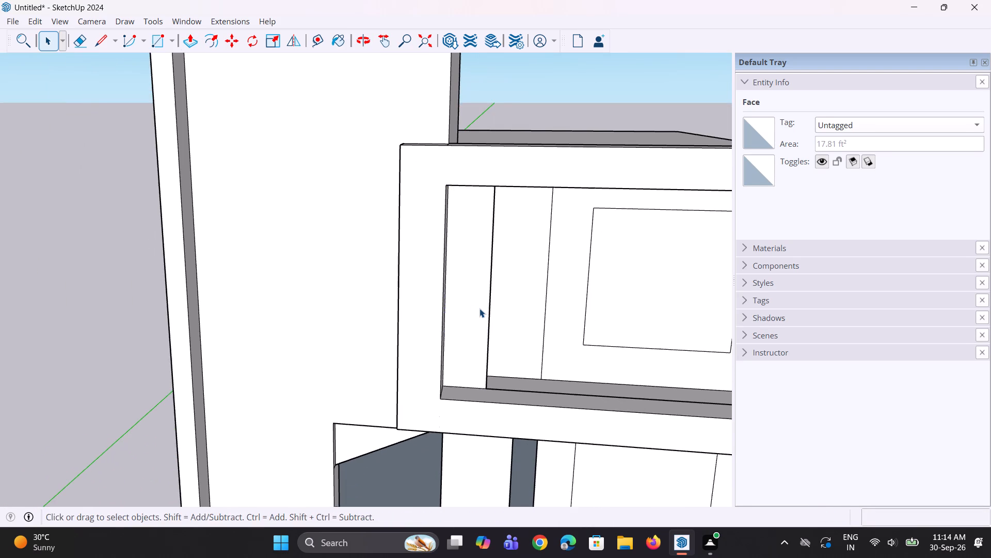
scroll(481, 308, "up", 1)
key("l")
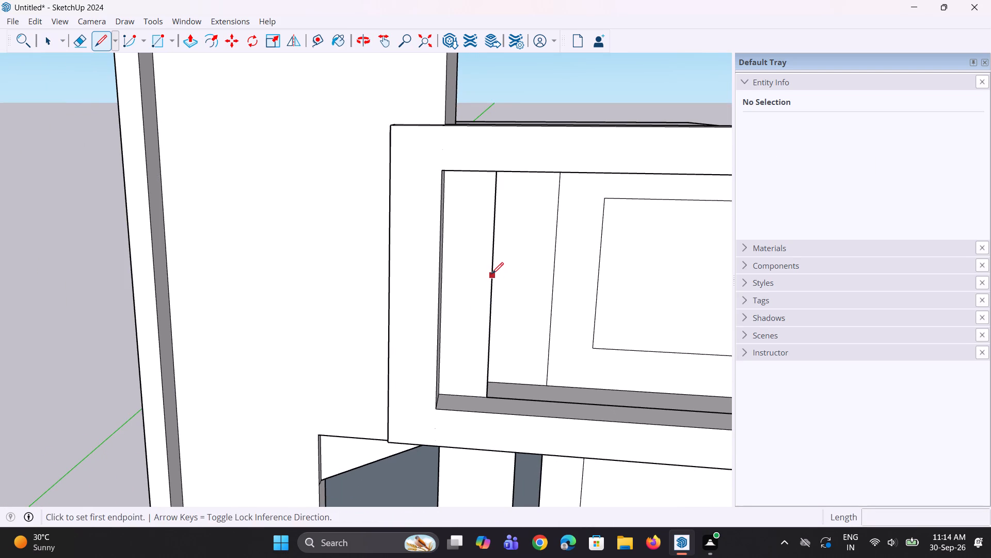
key("space")
left_click(491, 272)
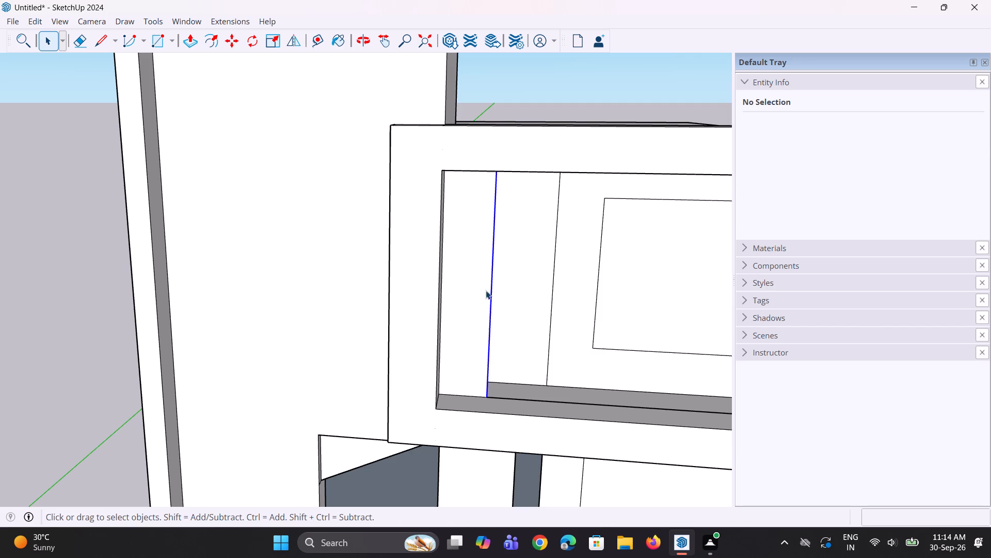
key("m")
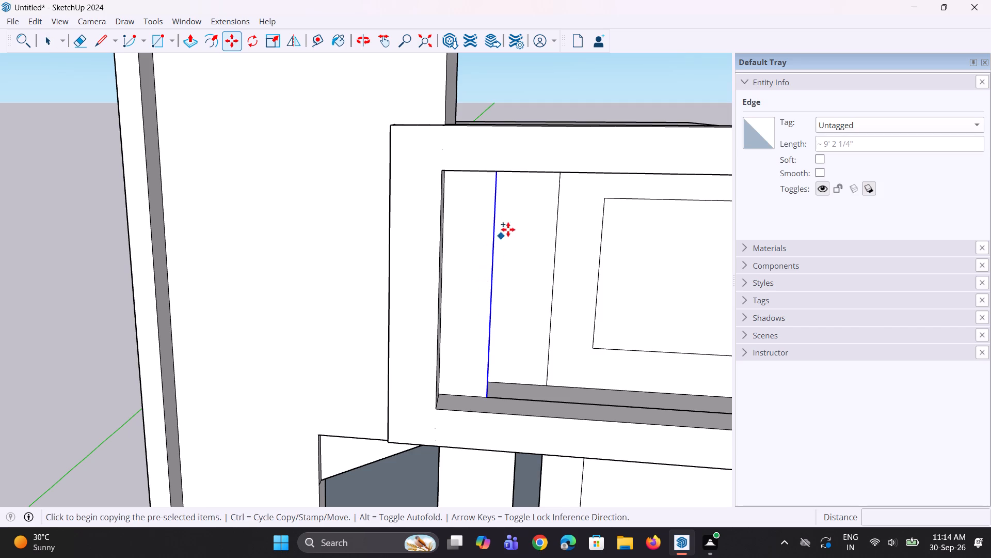
left_click(495, 216)
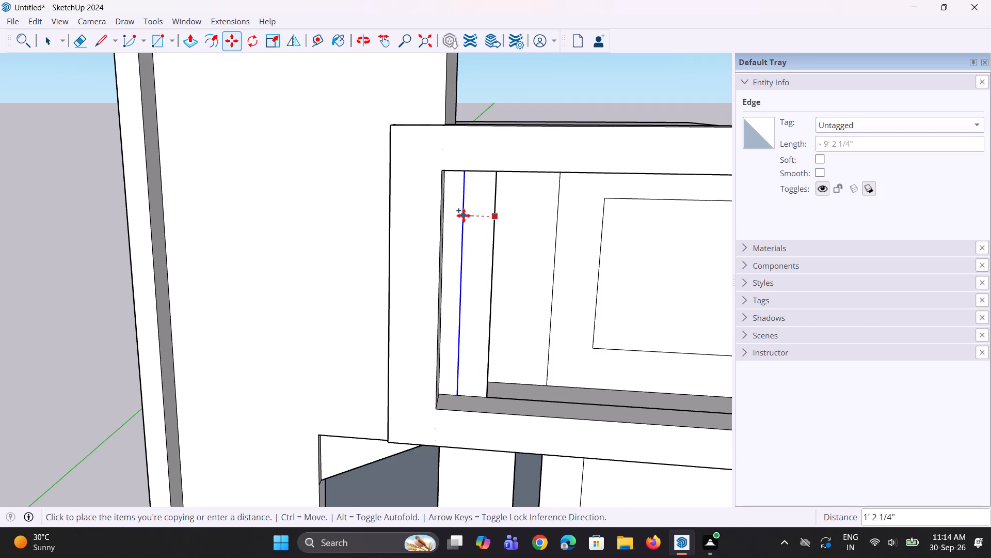
left_click(463, 215)
key("space")
Draw a short horizontal line between the strip's free edge and the copied line, and erase the copied line's portion above it.
type("l")
scroll(499, 236, "up", 1)
left_click(496, 218)
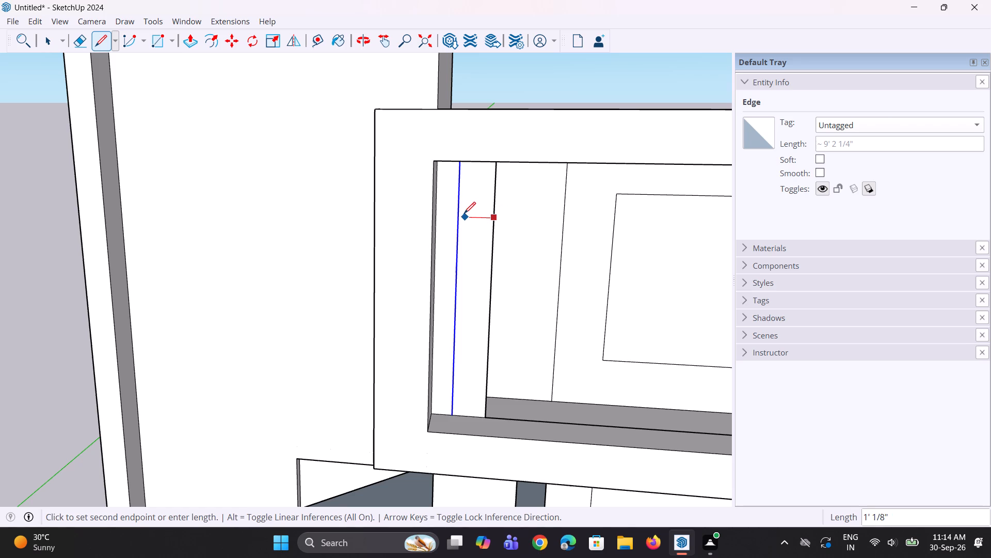
left_click(461, 212)
key("space")
key("space")
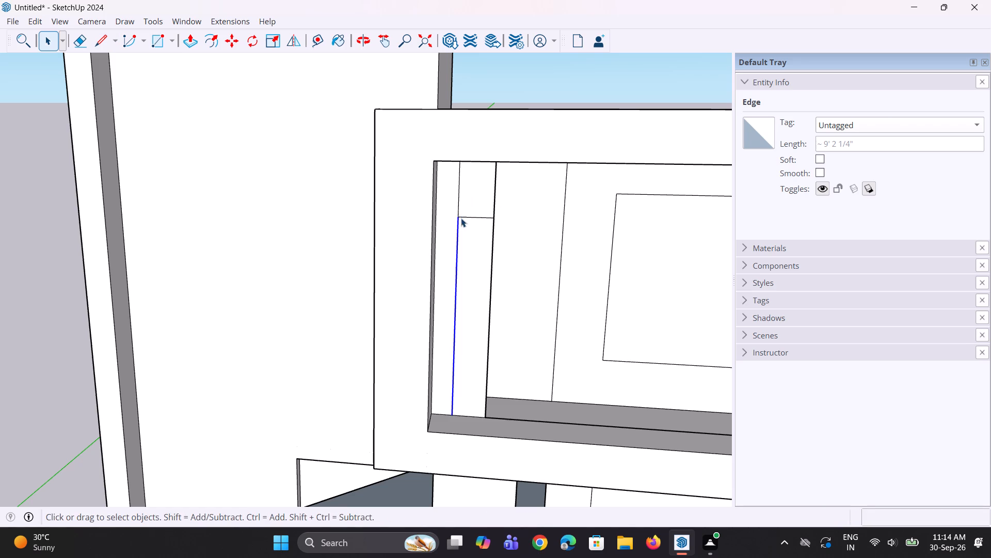
key("e")
scroll(460, 202, "up", 1)
left_click(457, 198)
scroll(469, 313, "down", 3)
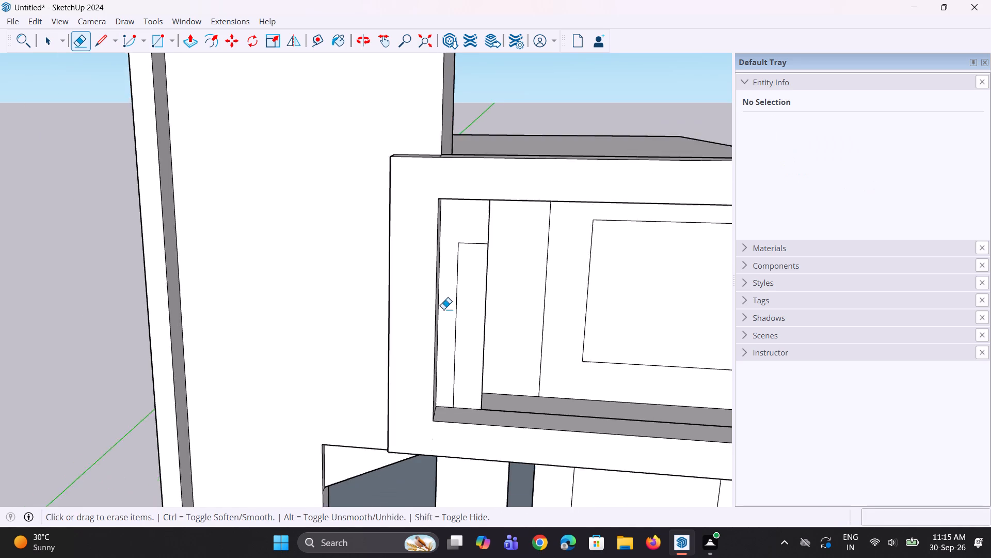
Move the door-like outline's vertical line about 2 5/8" towards the tower to widen the outline.
scroll(443, 309, "down", 6)
middle_click_drag(444, 307, 453, 296)
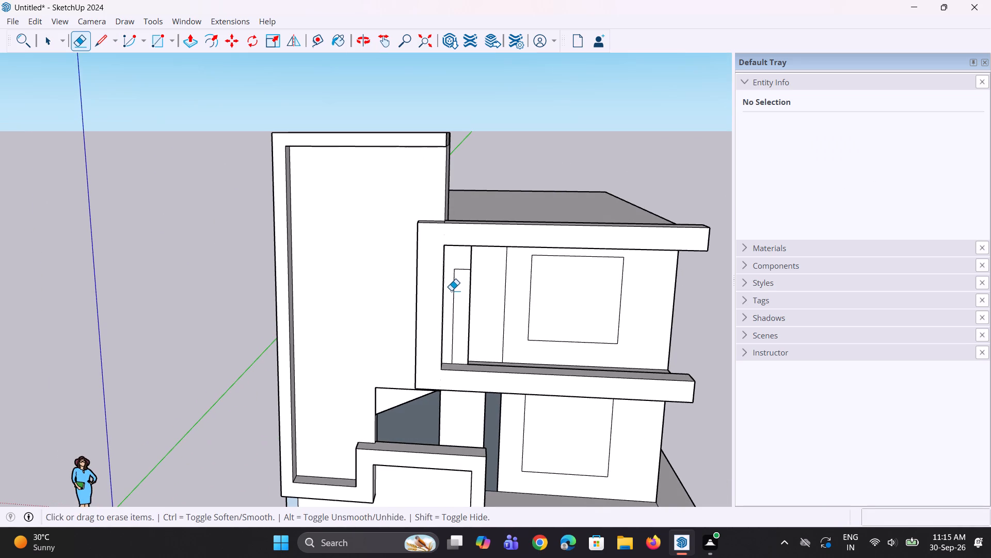
middle_click_drag(475, 303, 481, 283)
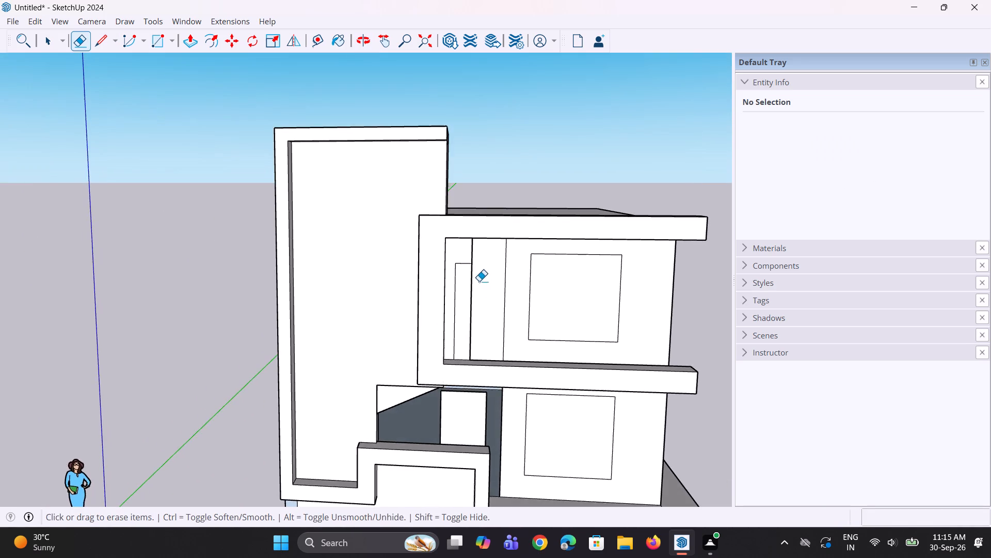
scroll(477, 297, "up", 3)
middle_click_drag(474, 298, 482, 289)
scroll(470, 303, "up", 3)
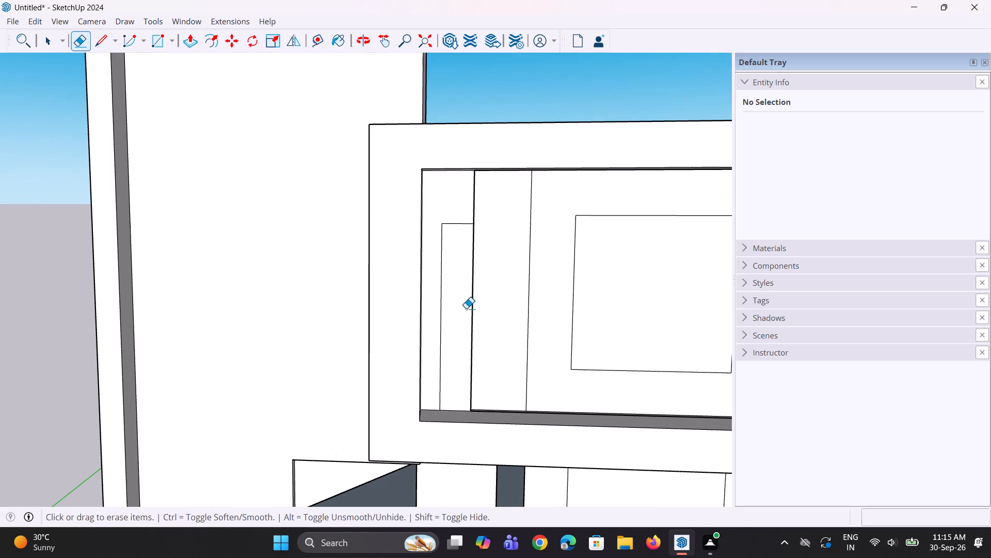
key("space")
key("space")
left_click(441, 321)
scroll(448, 338, "up", 2)
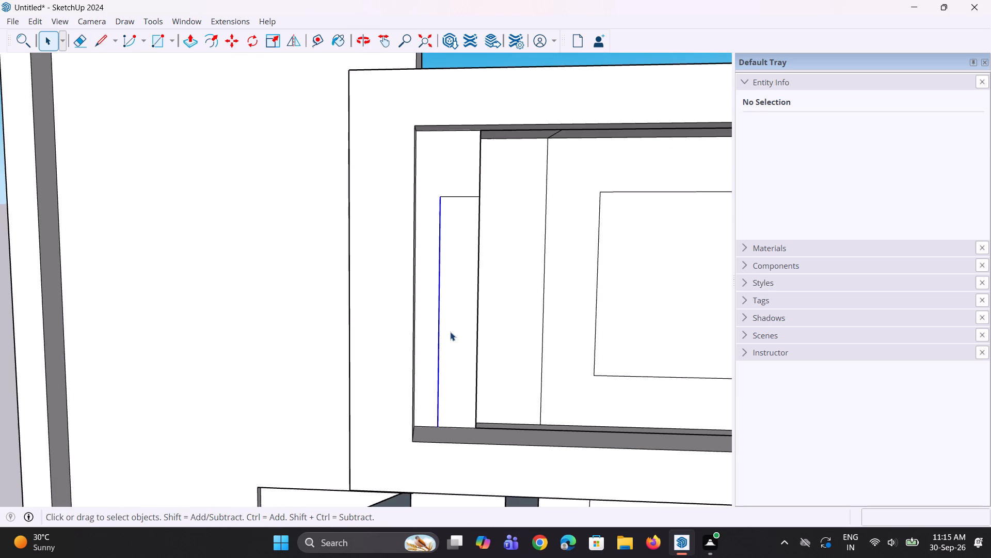
scroll(450, 332, "down", 2)
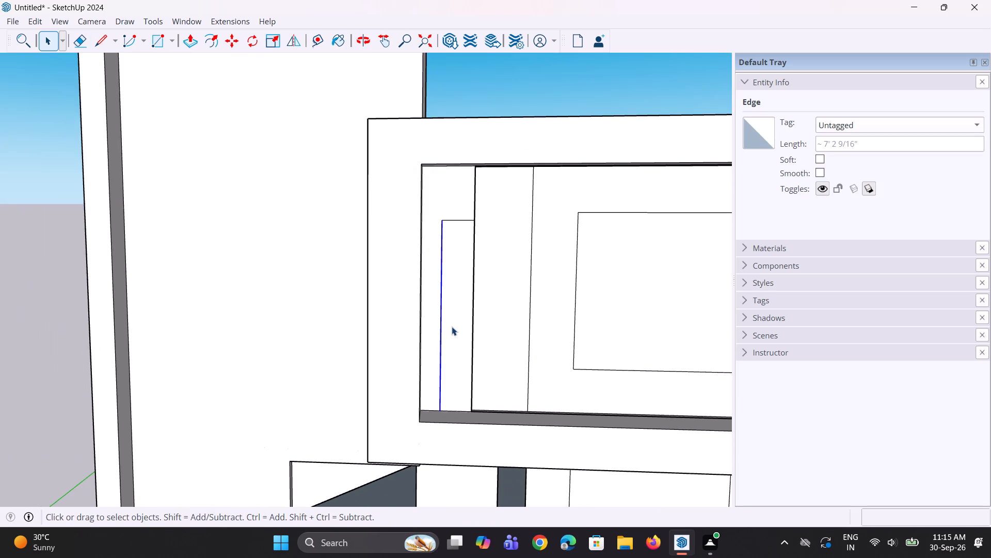
key("m")
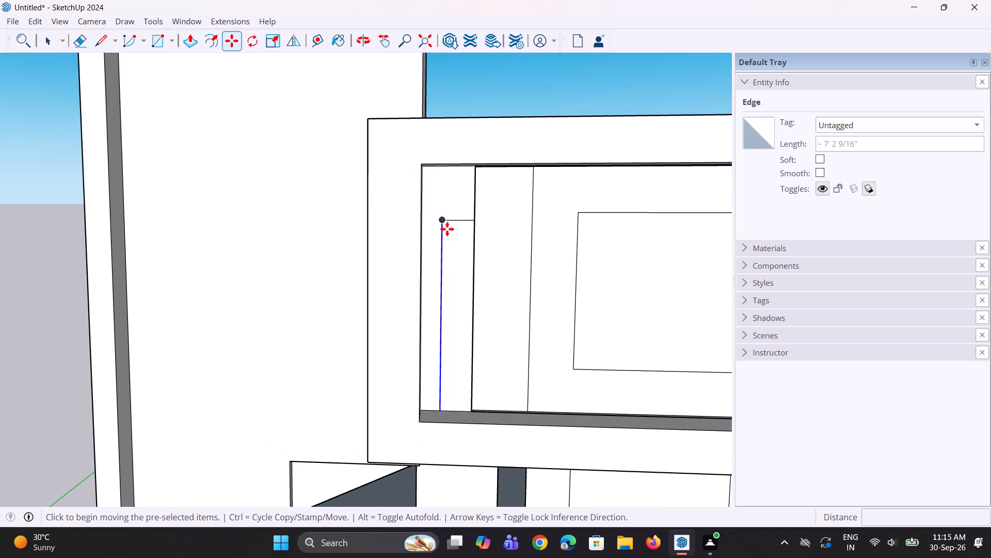
left_click(444, 222)
left_click(436, 222)
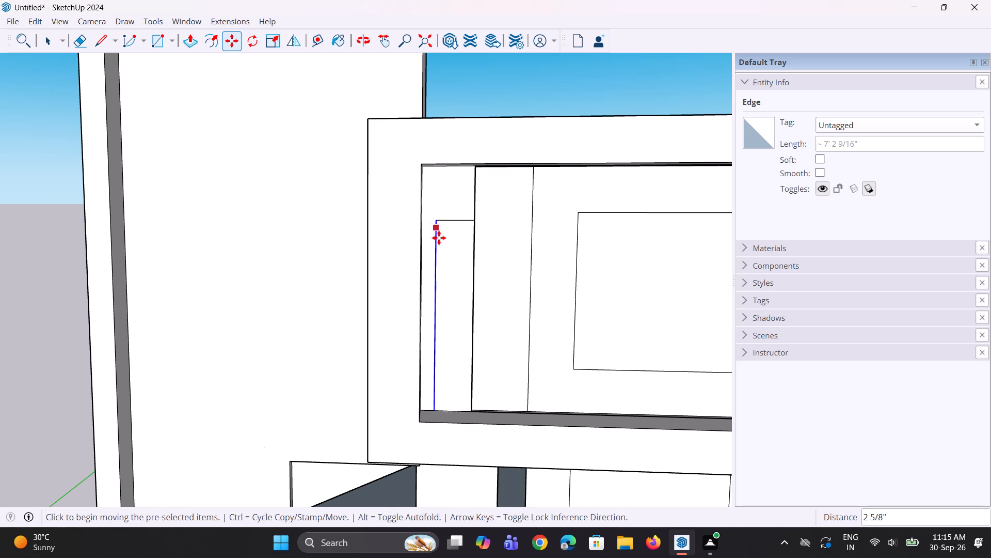
key("space")
key("space")
Examine the upper balcony recess and its new outline from the front, side and above.
scroll(389, 335, "down", 8)
left_click(478, 164)
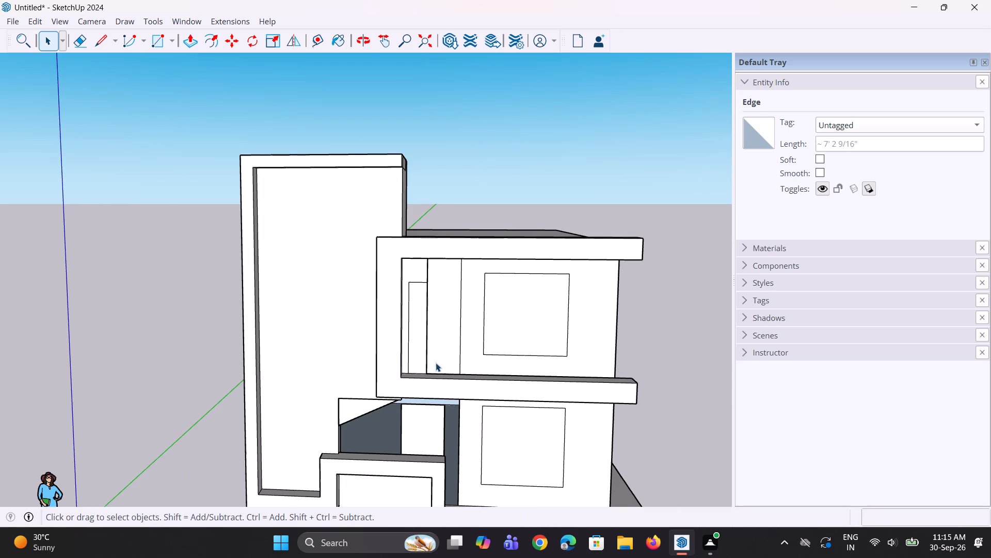
middle_click_drag(442, 363, 331, 384)
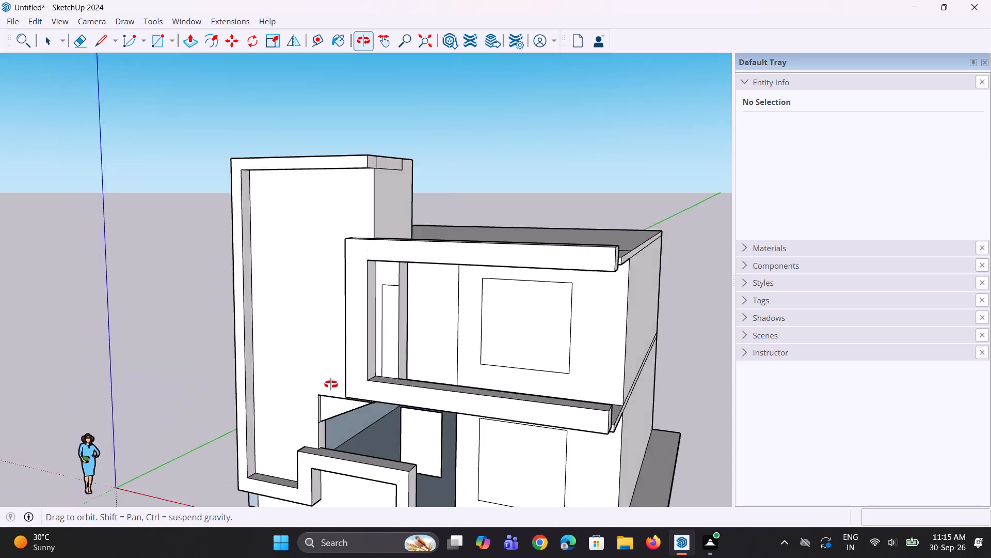
middle_click_drag(331, 384, 330, 386)
scroll(438, 364, "down", 3)
middle_click_drag(430, 365, 257, 371)
middle_click_drag(318, 373, 492, 341)
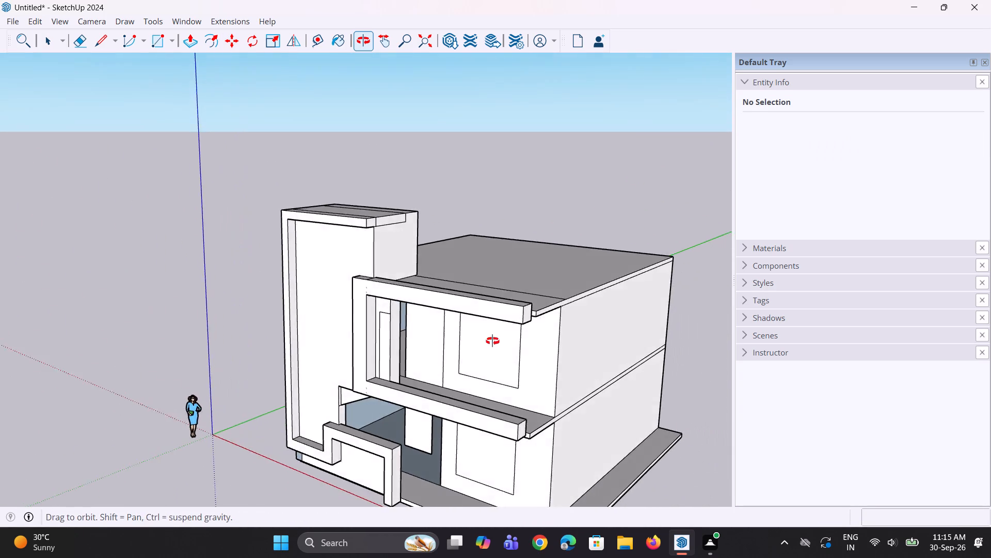
middle_click_drag(492, 341, 532, 330)
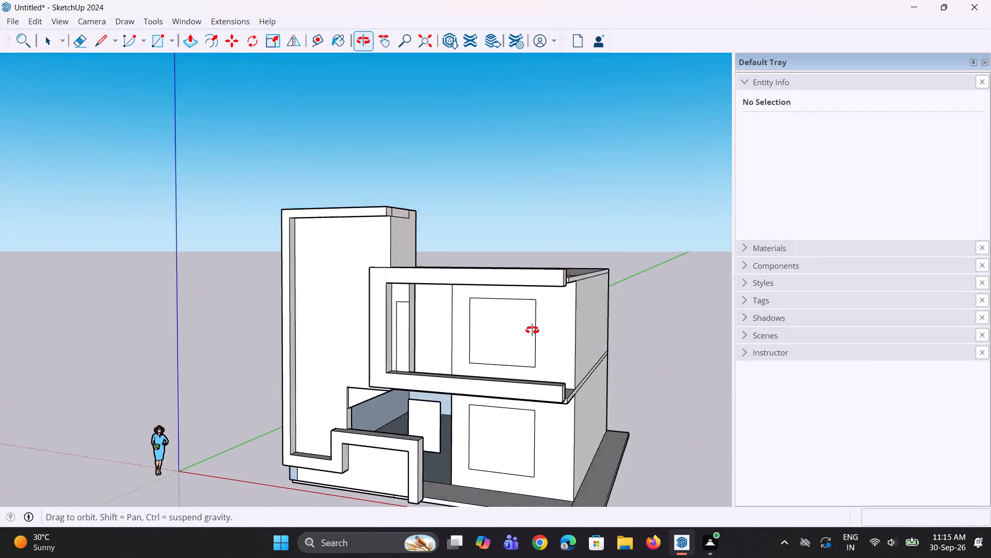
Undo the recent recess edits, back through the door-like outline, the extended wall and the removed wall faces on both storeys.
middle_click_drag(532, 330, 294, 360)
key("ctrl+z")
key("ctrl+z")
key("ctrl+z")
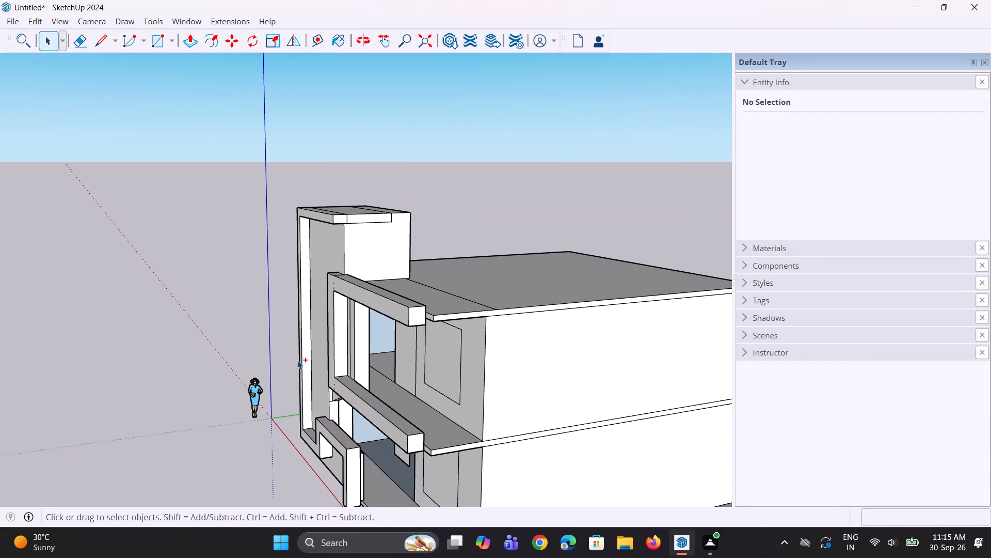
key("ctrl+z")
key("ctrl+z")
key("ctrl+z")
key("ctrl+z")
key("ctrl+z")
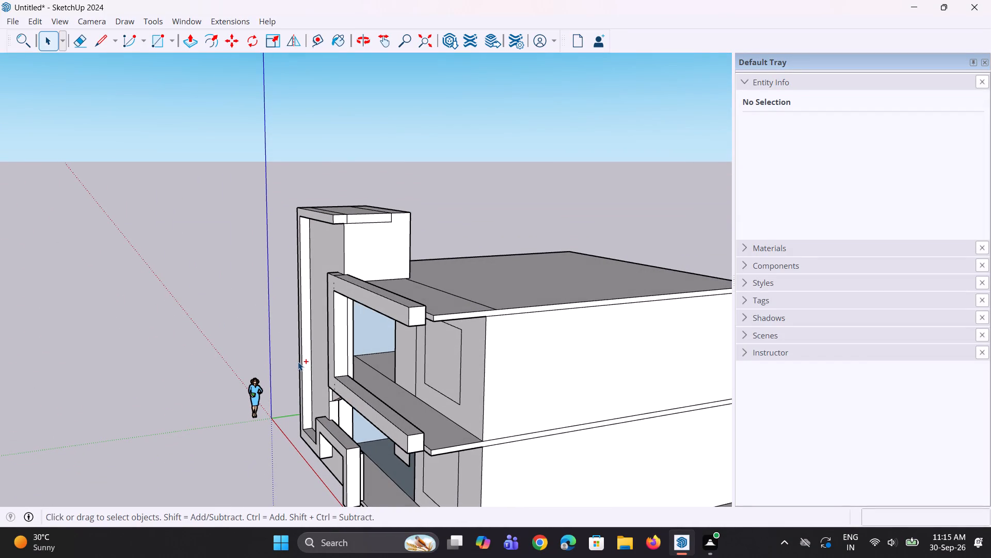
key("ctrl+z")
key("ctrl+z")
key("ctrl+z")
key("ctrl+z")
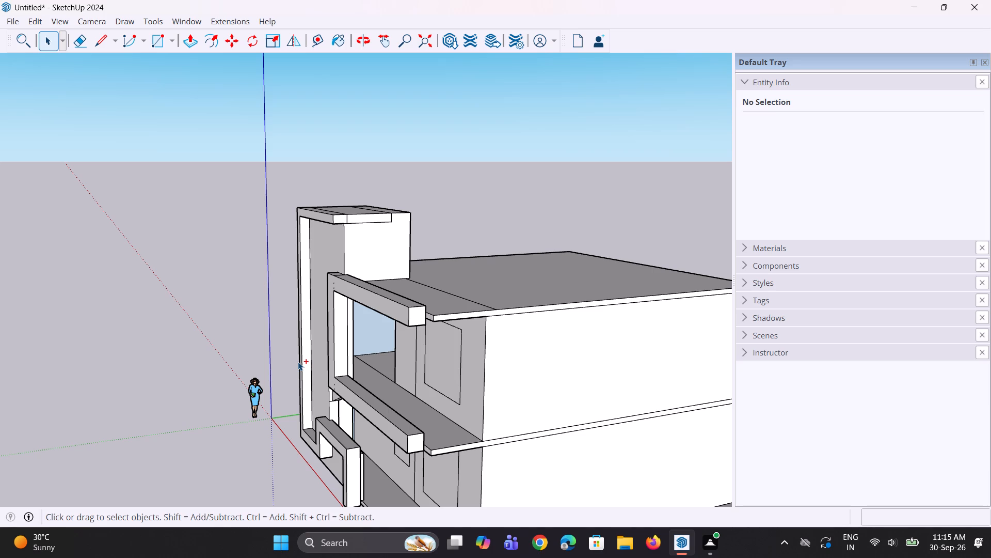
key("ctrl+z")
Examine the house's front recesses and the tower-side wall, with its panels and strips, from several angles.
middle_click_drag(320, 412, 483, 385)
middle_click_drag(403, 393, 473, 398)
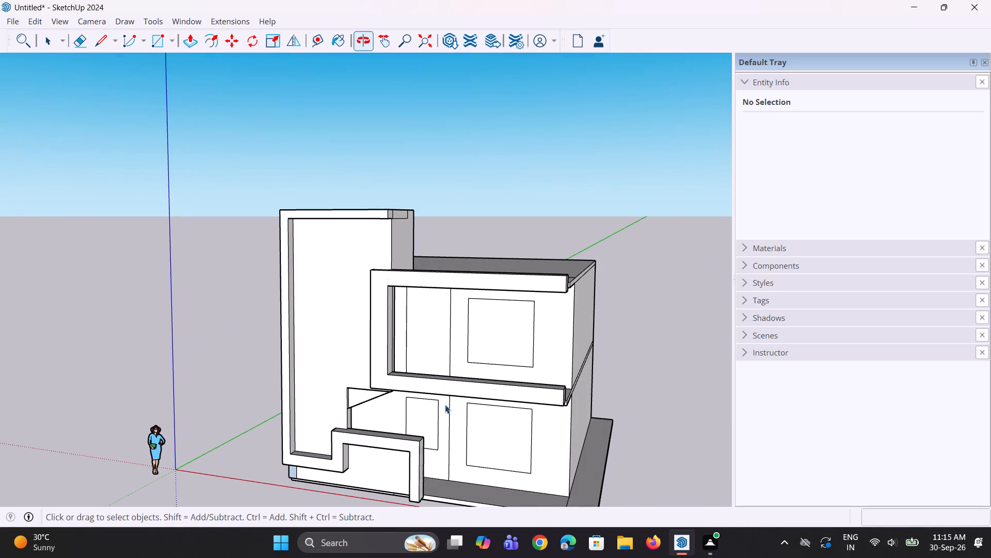
middle_click_drag(434, 396, 693, 402)
middle_click_drag(305, 406, 424, 396)
middle_click_drag(391, 384, 353, 371)
scroll(311, 366, "up", 4)
middle_click_drag(321, 377, 328, 377)
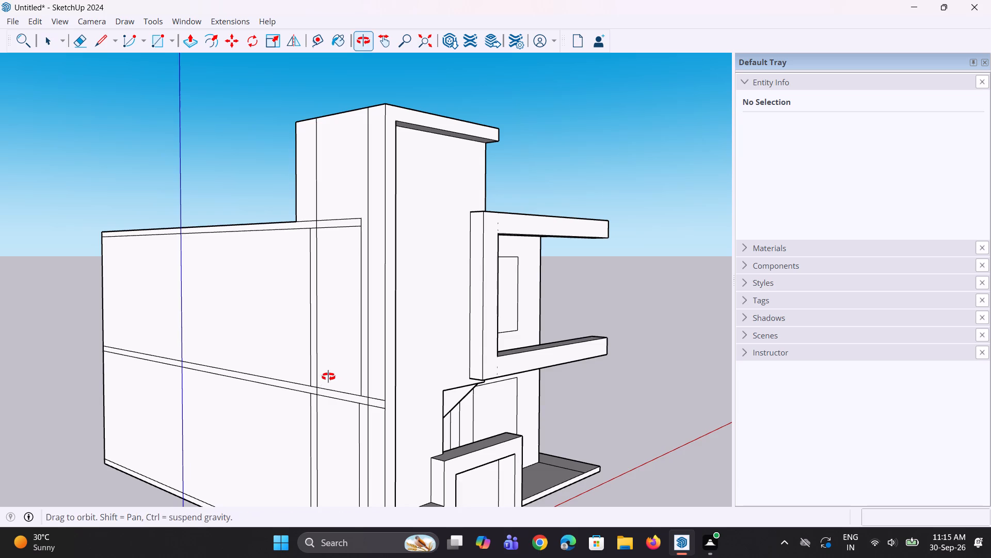
middle_click_drag(328, 377, 334, 376)
middle_click_drag(347, 372, 295, 375)
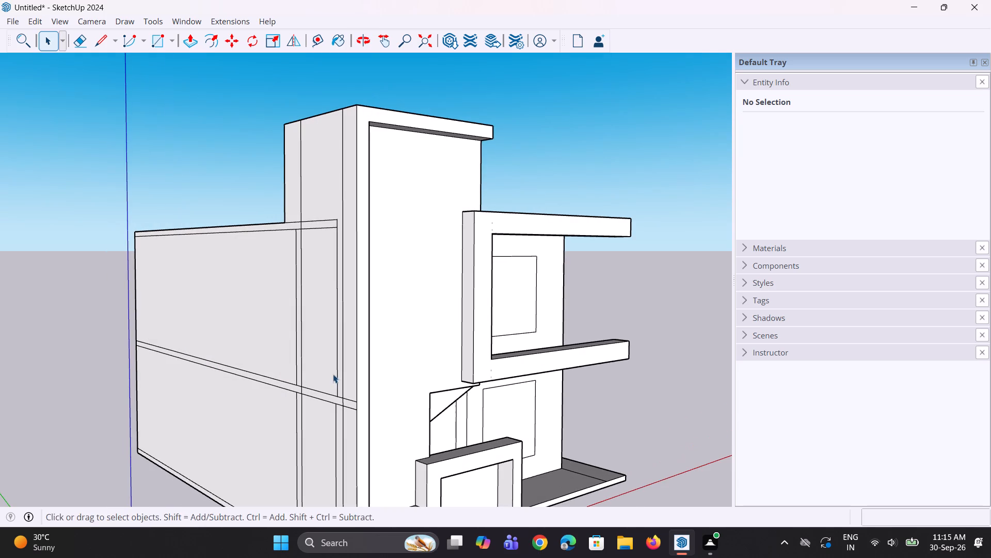
middle_click_drag(349, 373, 329, 374)
middle_click_drag(366, 408, 147, 410)
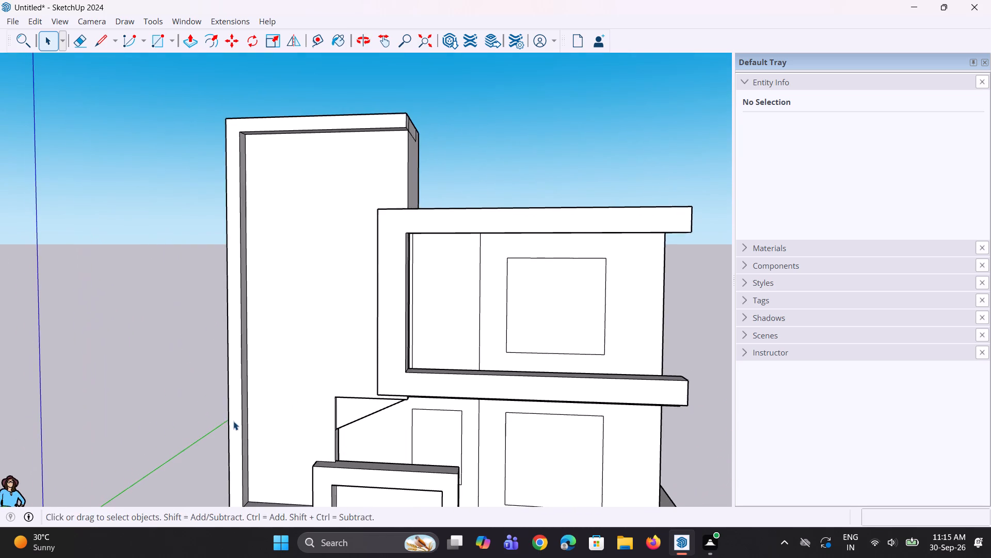
middle_click_drag(347, 437, 46, 433)
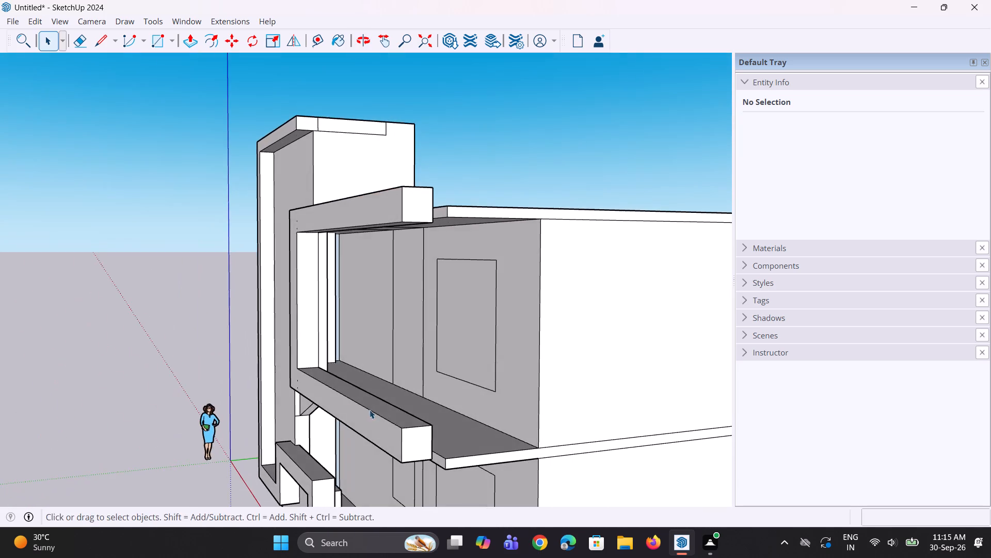
middle_click_drag(352, 415, 720, 382)
middle_click_drag(248, 392, 642, 403)
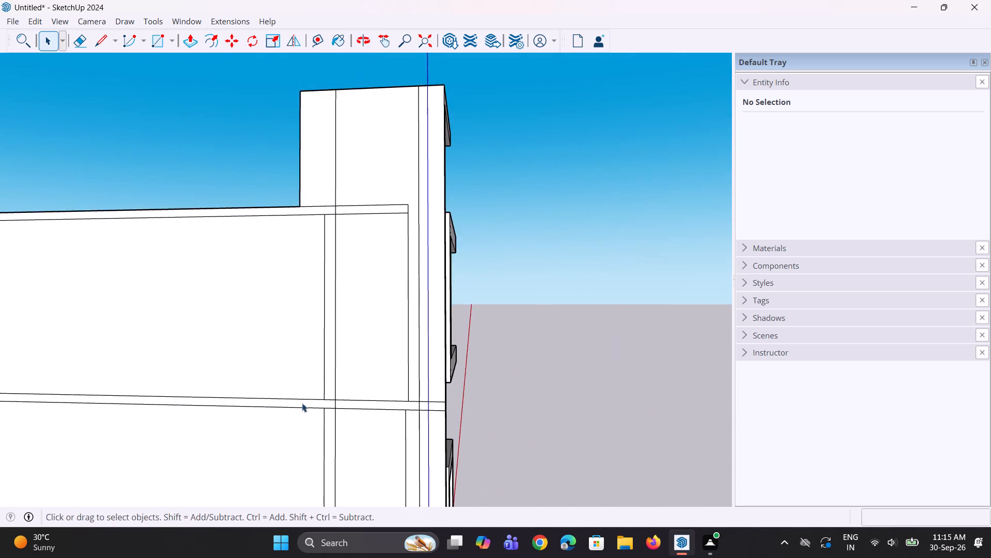
middle_click_drag(302, 403, 430, 375)
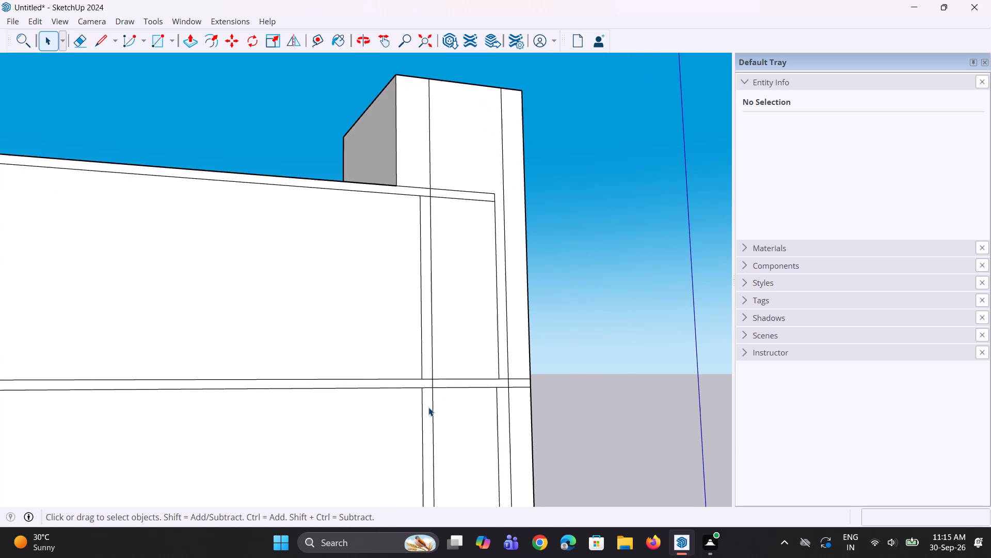
scroll(428, 407, "down", 5)
middle_click_drag(436, 405, 310, 413)
scroll(321, 409, "down", 4)
middle_click_drag(347, 415, 316, 458)
middle_click_drag(364, 426, 291, 485)
middle_click_drag(351, 362, 339, 365)
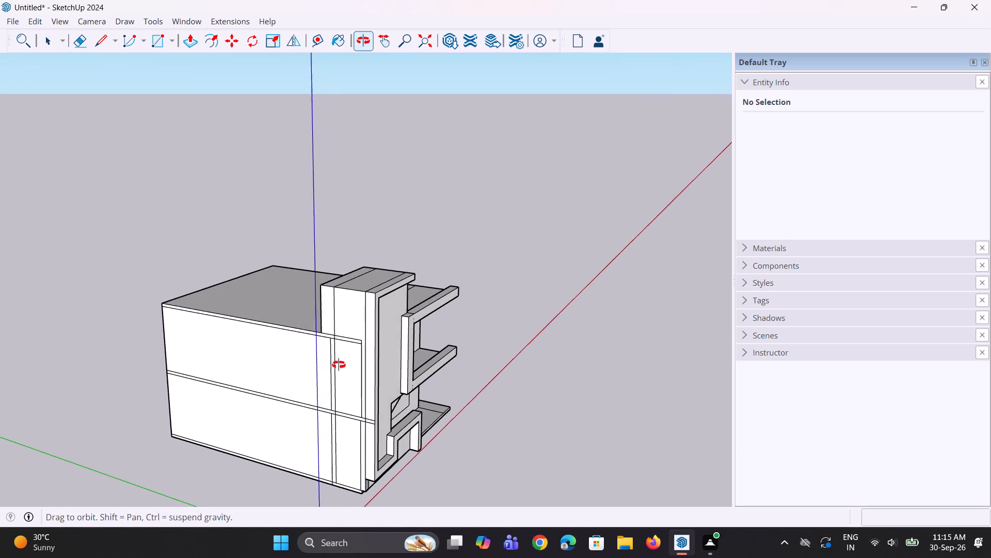
middle_click_drag(339, 365, 328, 367)
scroll(324, 367, "up", 4)
middle_click_drag(324, 366, 316, 366)
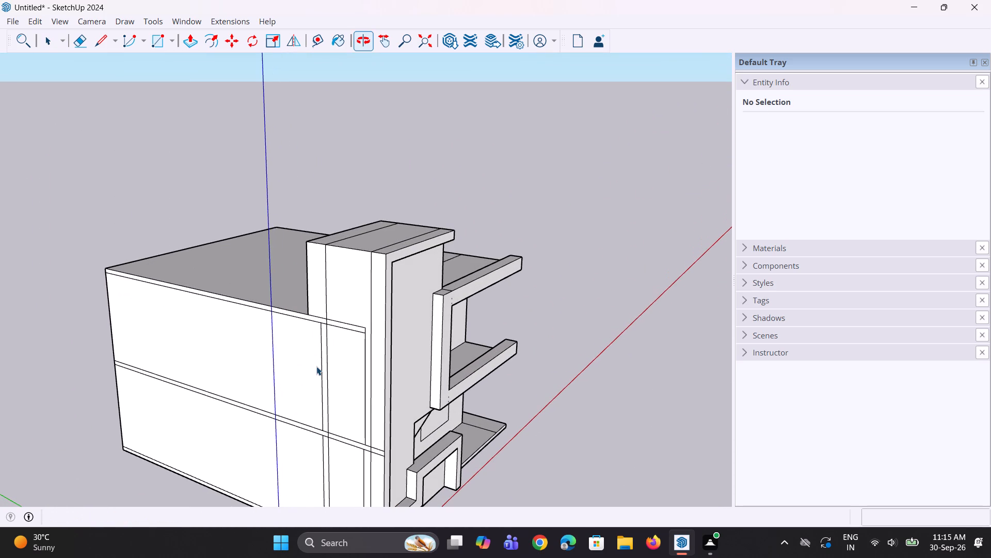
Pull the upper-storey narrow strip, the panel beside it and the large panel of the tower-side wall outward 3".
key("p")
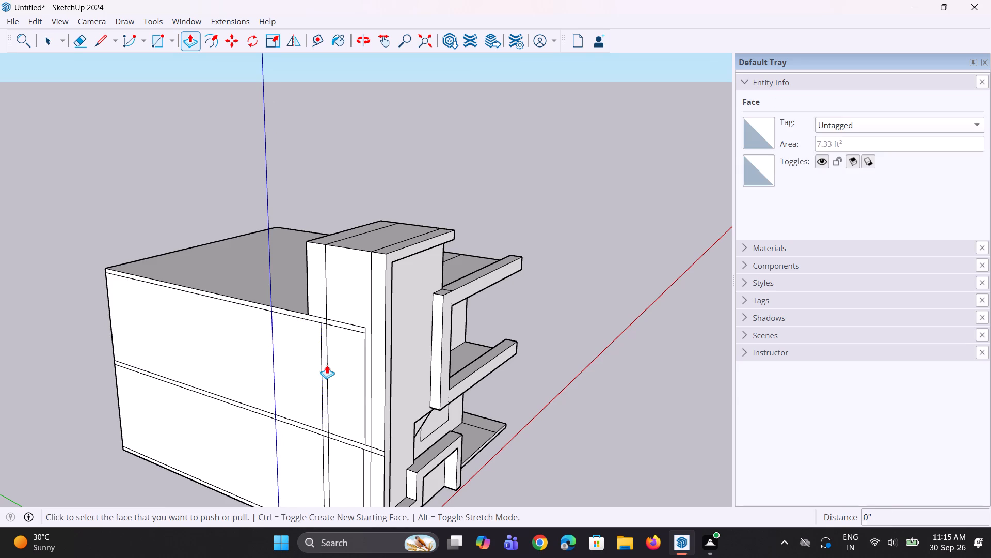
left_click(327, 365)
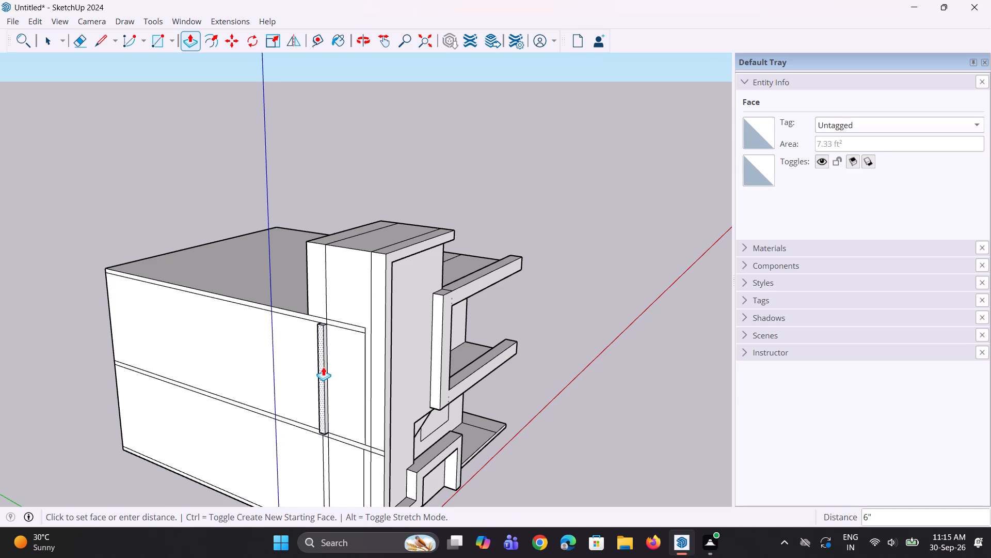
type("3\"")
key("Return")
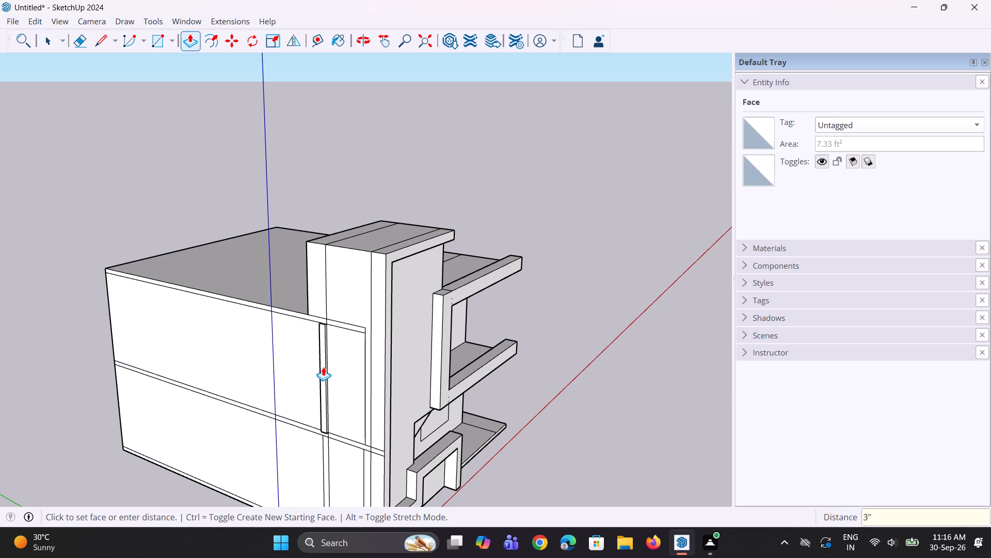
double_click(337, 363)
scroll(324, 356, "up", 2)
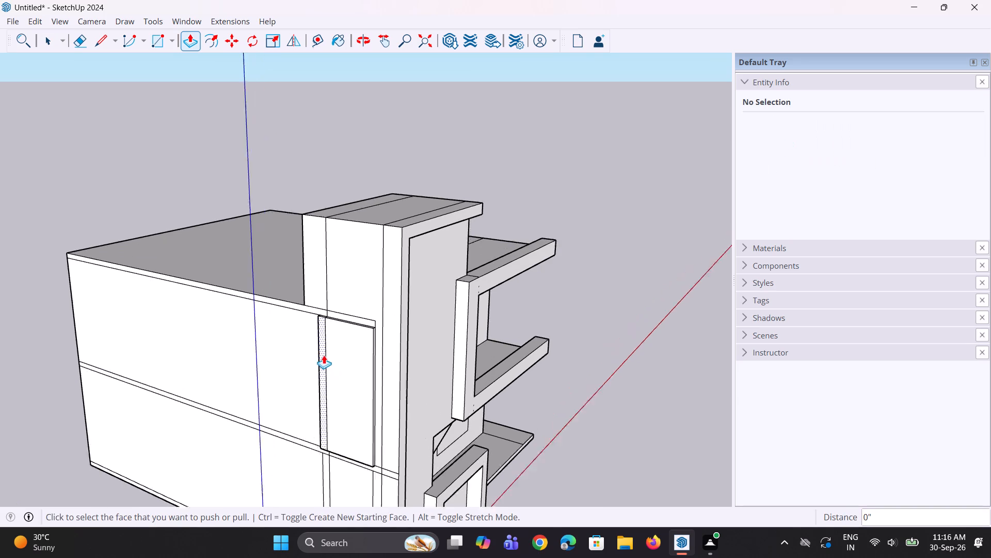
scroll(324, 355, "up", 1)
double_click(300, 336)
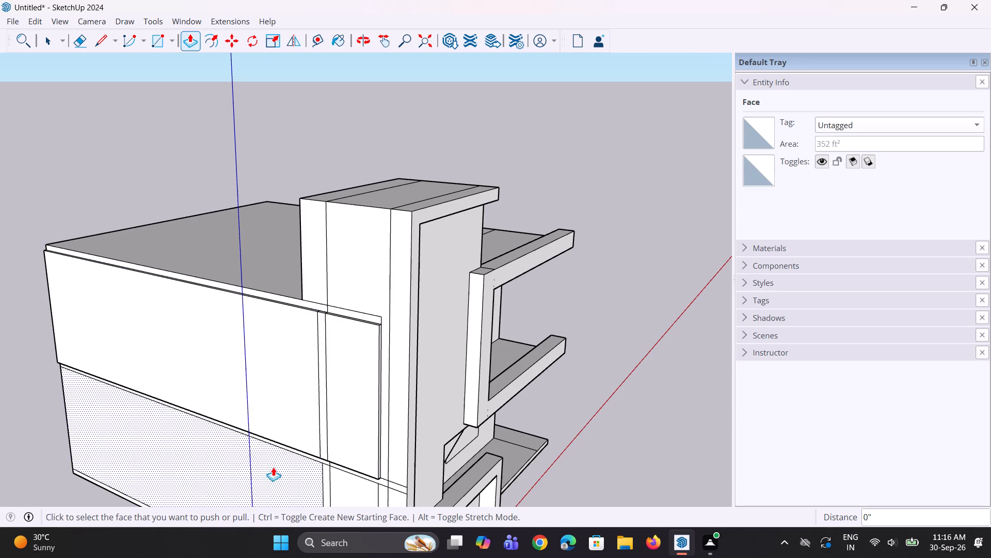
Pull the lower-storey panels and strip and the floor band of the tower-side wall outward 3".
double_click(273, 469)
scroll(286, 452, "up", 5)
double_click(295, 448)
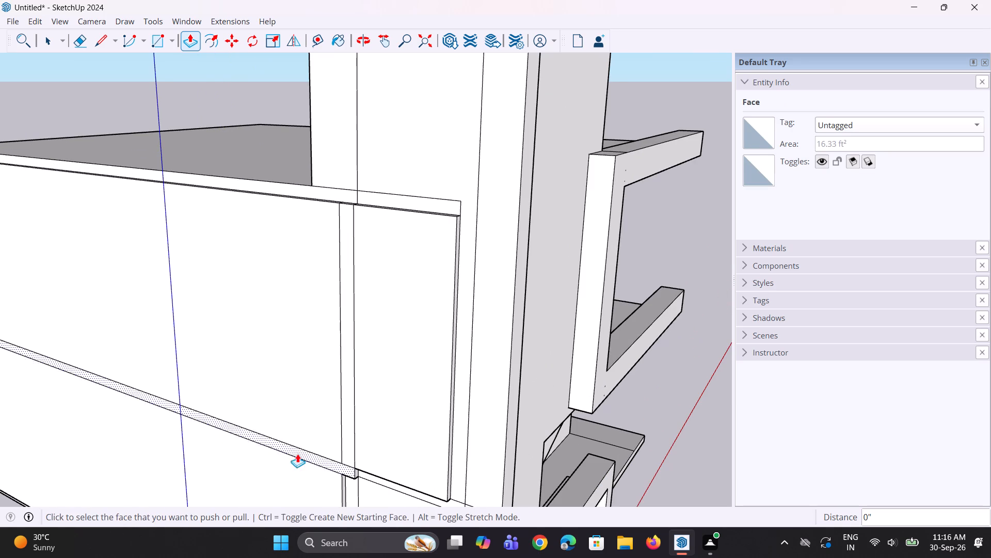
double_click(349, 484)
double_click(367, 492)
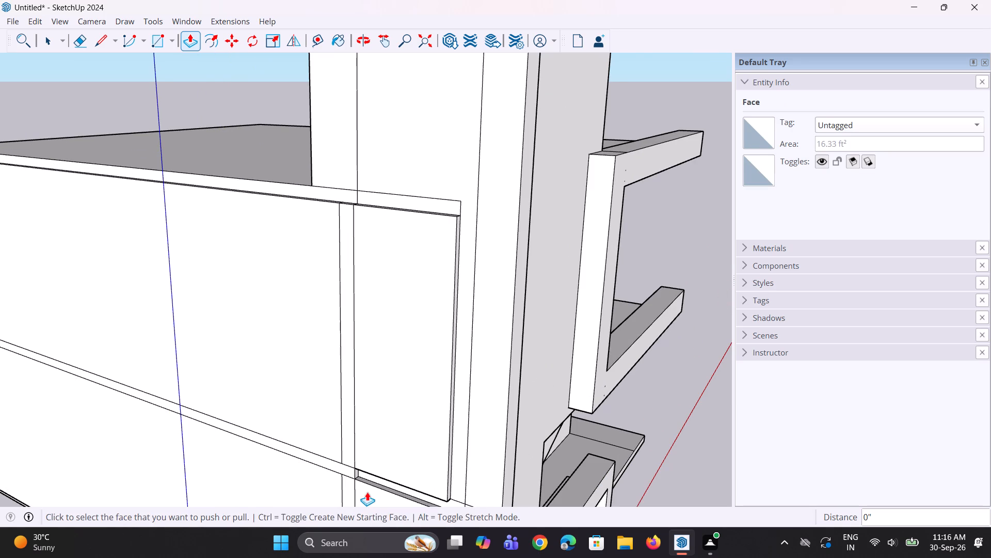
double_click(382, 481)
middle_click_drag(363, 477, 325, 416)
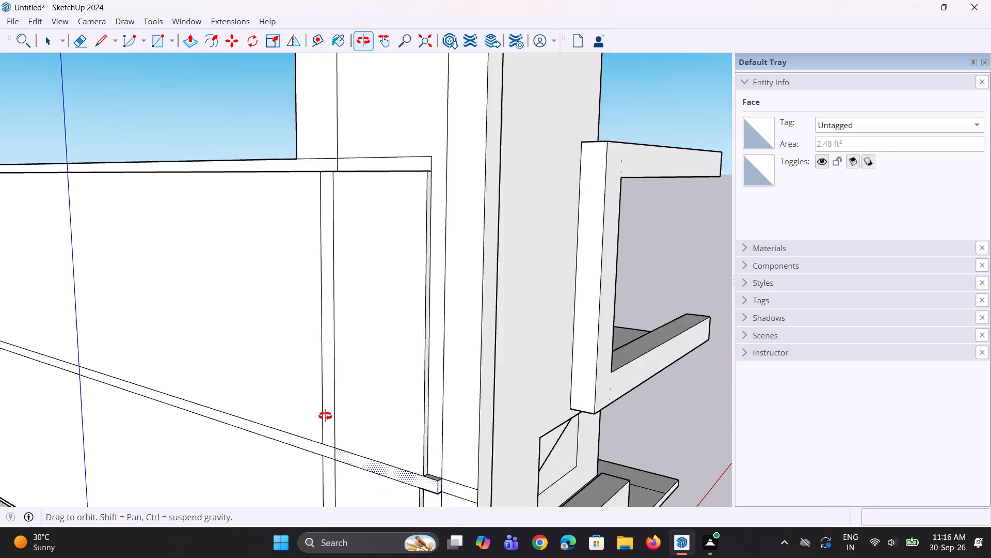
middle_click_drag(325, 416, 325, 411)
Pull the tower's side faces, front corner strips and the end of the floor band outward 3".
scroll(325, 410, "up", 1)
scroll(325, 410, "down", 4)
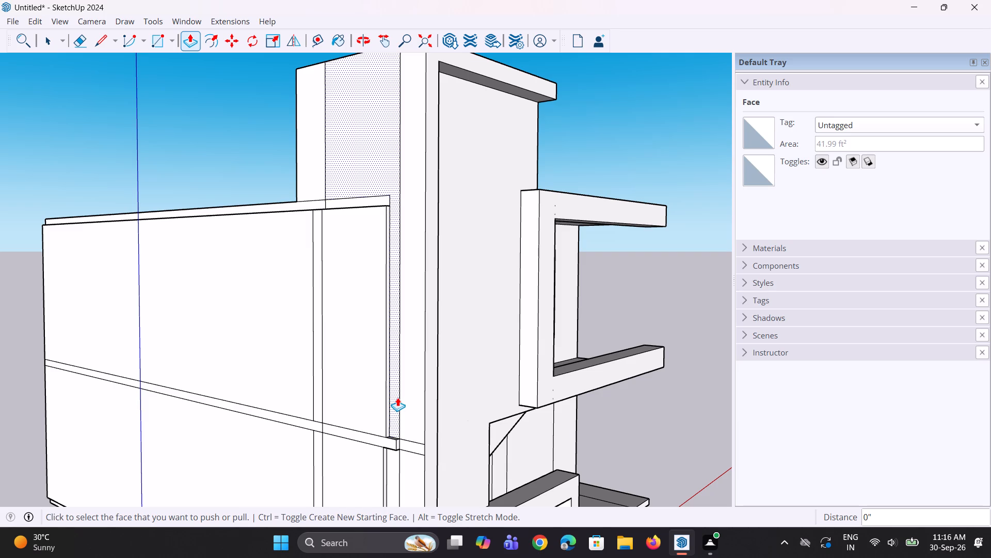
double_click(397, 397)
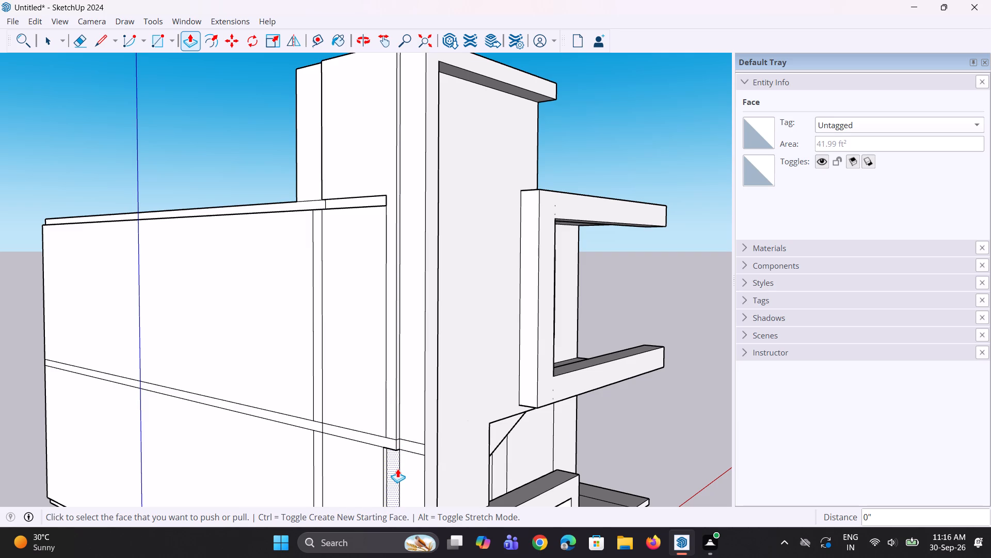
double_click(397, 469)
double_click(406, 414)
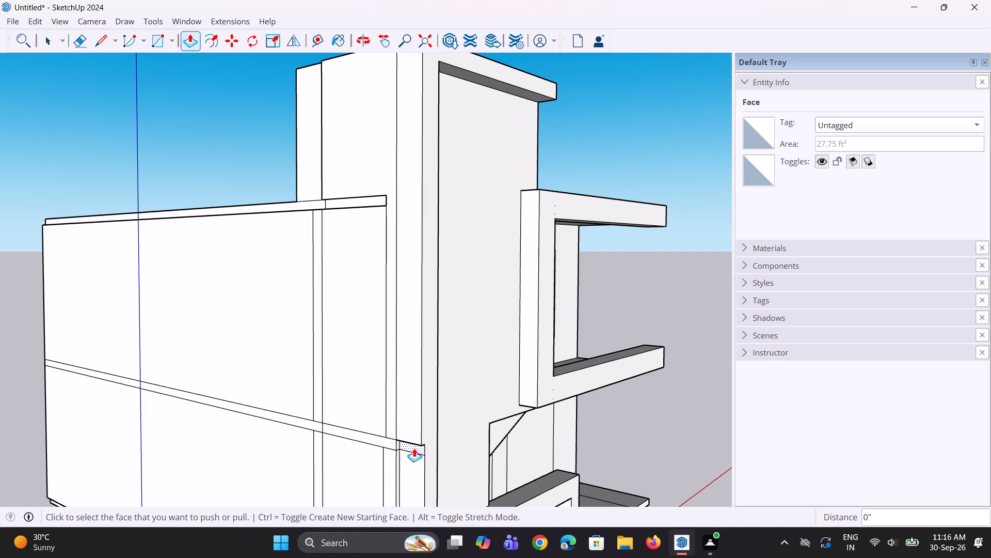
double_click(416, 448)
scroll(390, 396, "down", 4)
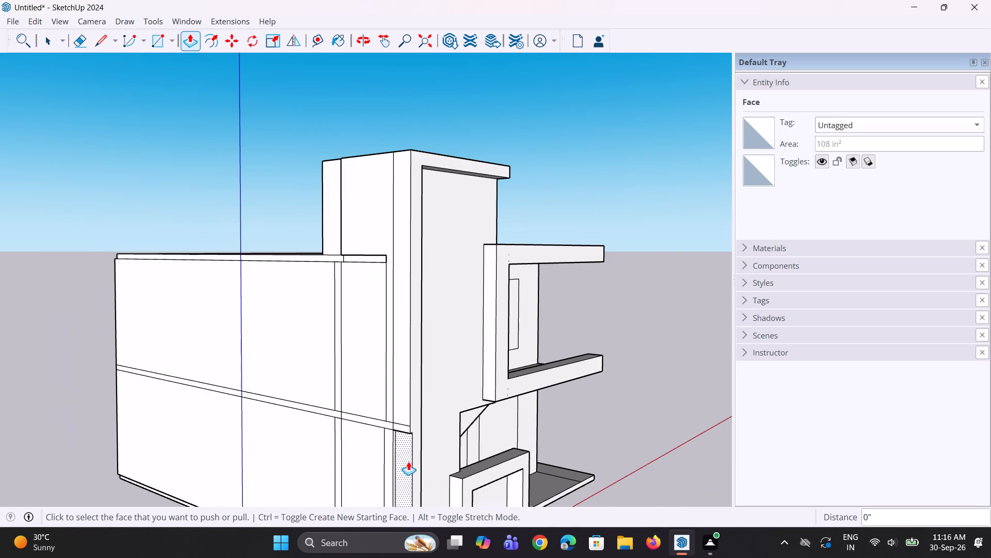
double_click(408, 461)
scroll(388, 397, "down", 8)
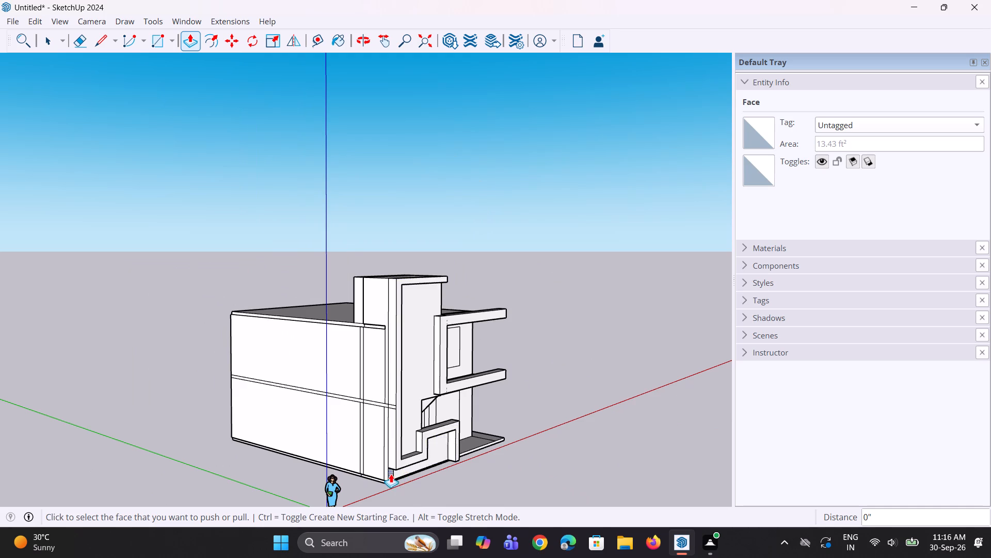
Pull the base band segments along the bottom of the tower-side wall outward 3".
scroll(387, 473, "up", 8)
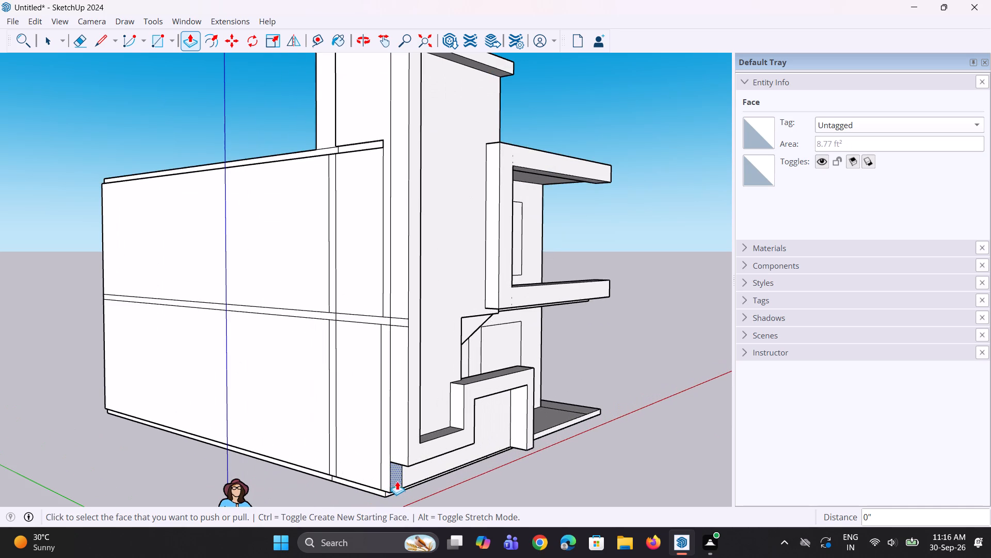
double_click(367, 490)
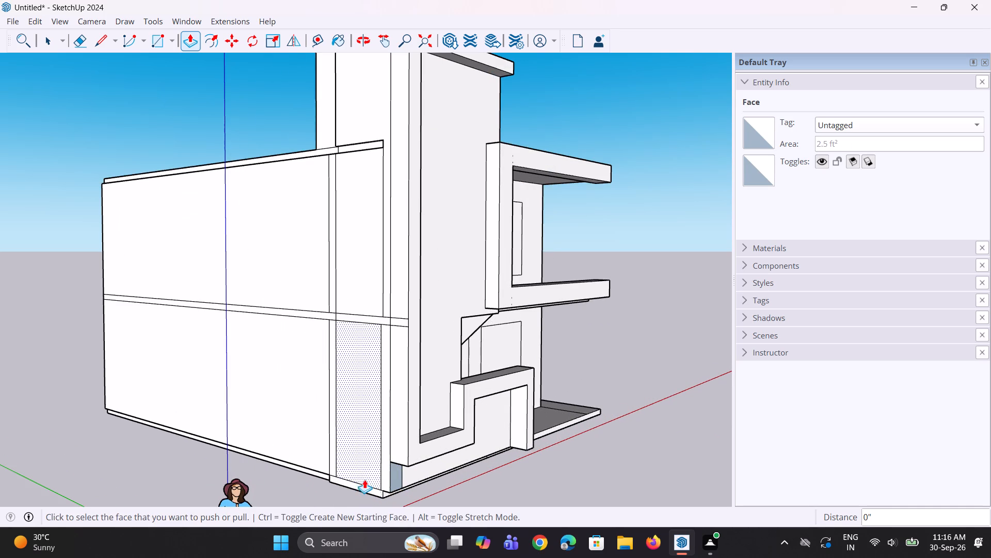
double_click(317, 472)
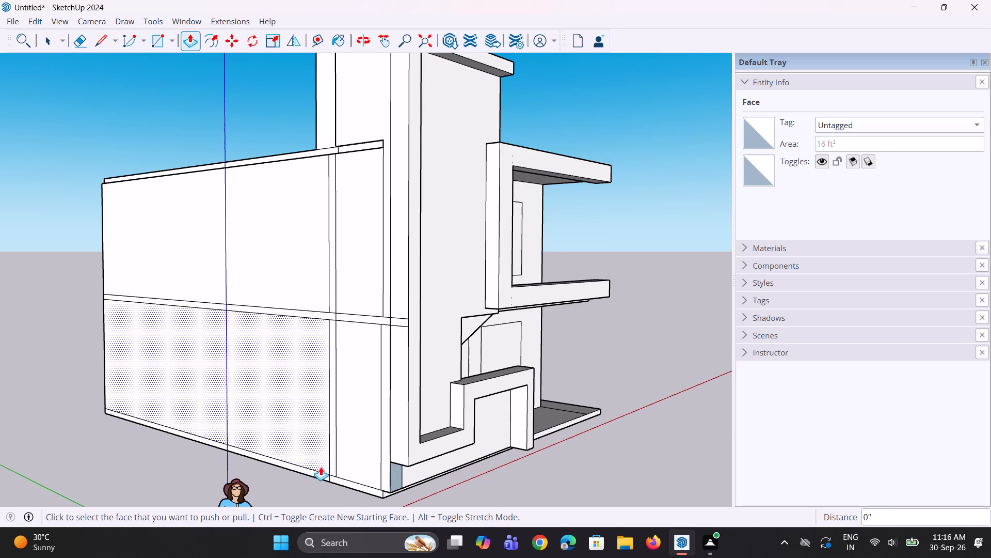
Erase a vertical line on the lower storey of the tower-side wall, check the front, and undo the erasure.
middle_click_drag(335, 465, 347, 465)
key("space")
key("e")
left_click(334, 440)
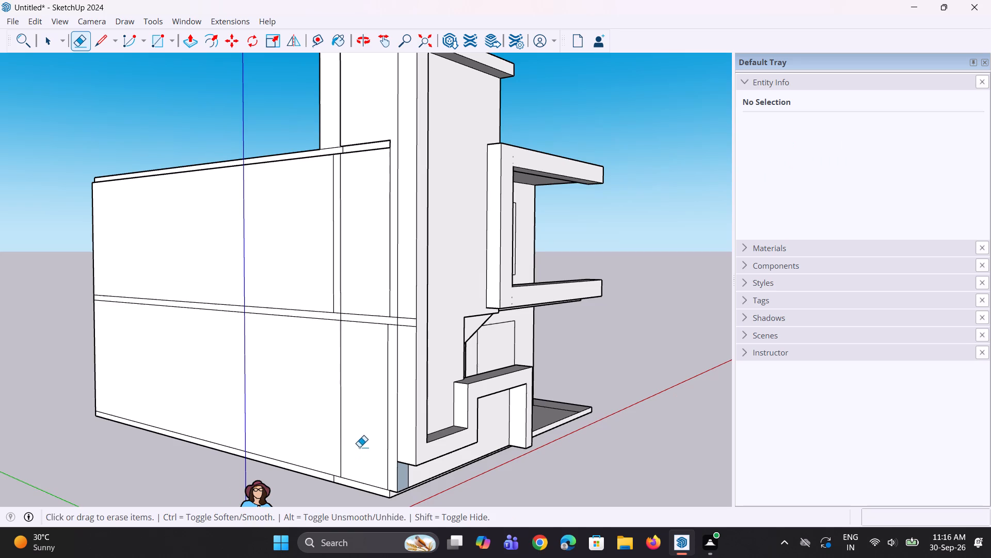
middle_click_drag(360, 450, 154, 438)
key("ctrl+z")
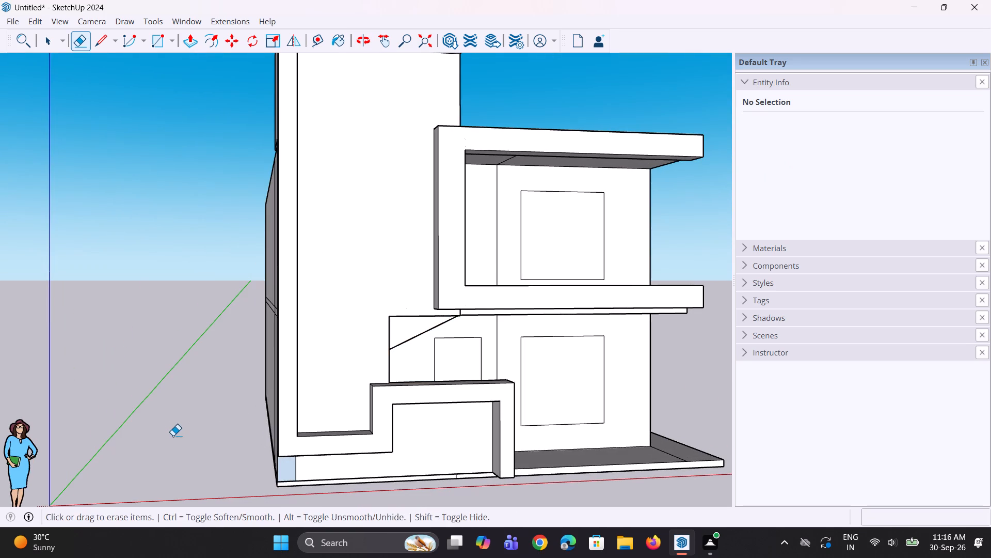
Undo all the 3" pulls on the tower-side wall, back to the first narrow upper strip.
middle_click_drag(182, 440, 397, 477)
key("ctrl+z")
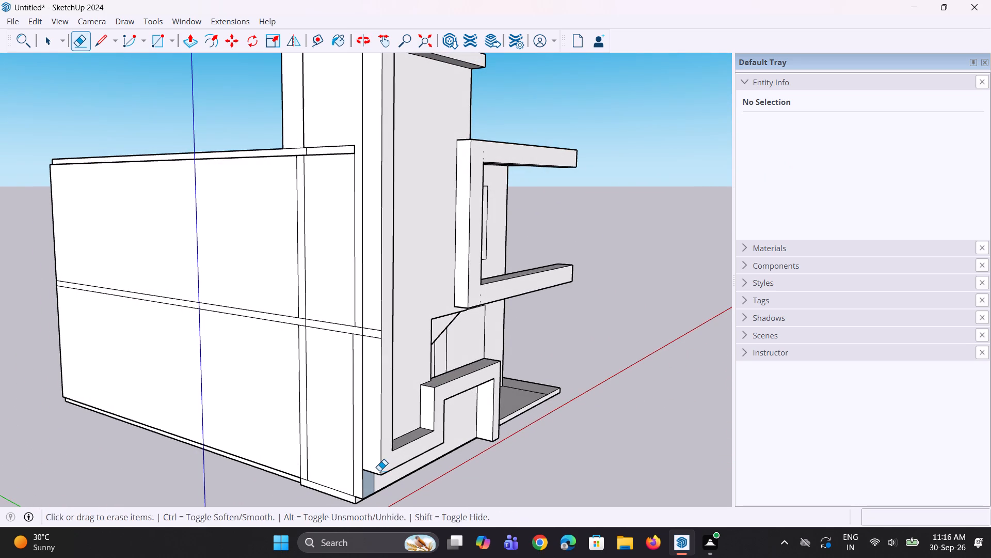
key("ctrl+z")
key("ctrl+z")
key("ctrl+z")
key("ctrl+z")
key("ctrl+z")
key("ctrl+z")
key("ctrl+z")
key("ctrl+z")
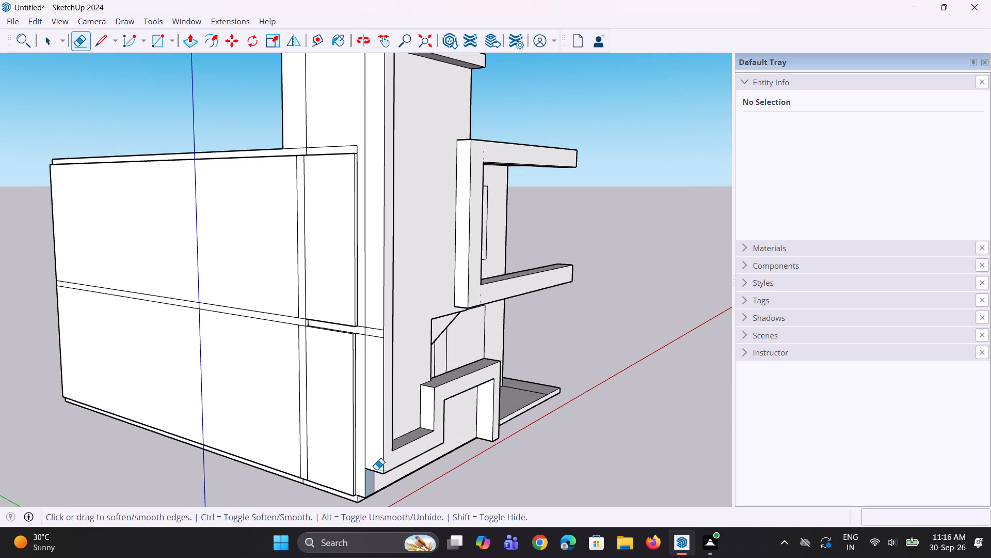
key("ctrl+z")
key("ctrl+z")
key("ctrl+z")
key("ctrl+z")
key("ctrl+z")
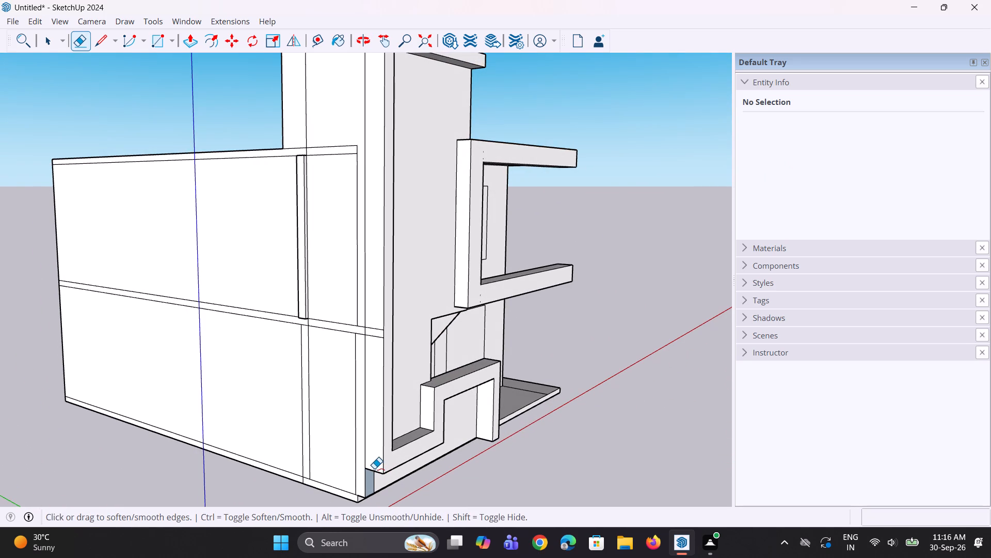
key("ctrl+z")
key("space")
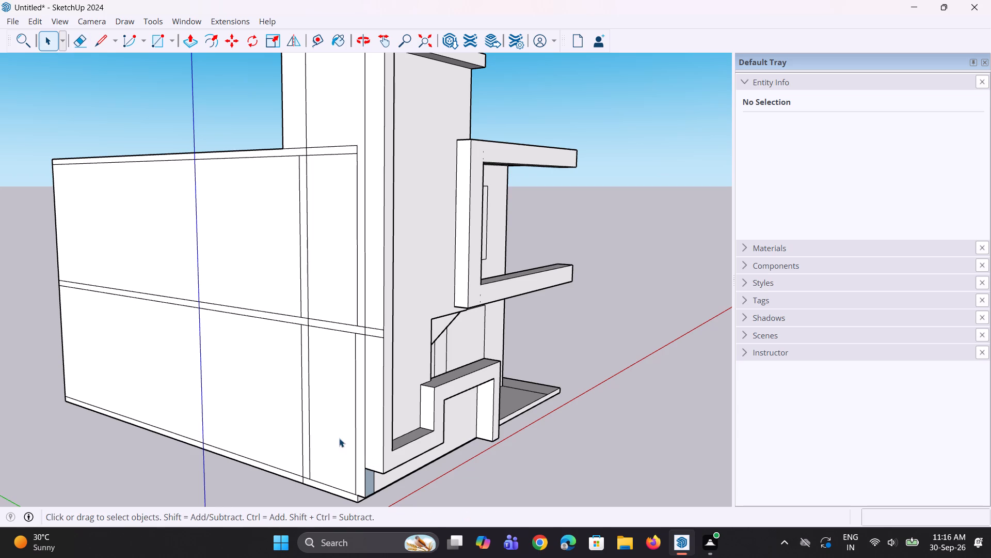
Pull the upper storey's narrow strip, adjoining wall panels, floor band and front corner strip on the tower-side wall outward 3".
scroll(297, 319, "up", 3)
key("p")
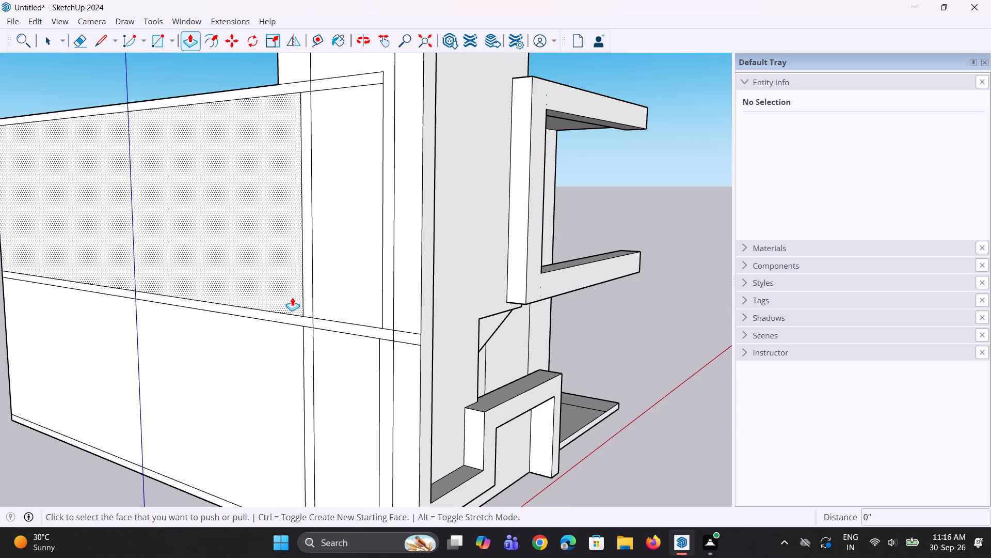
left_click(306, 301)
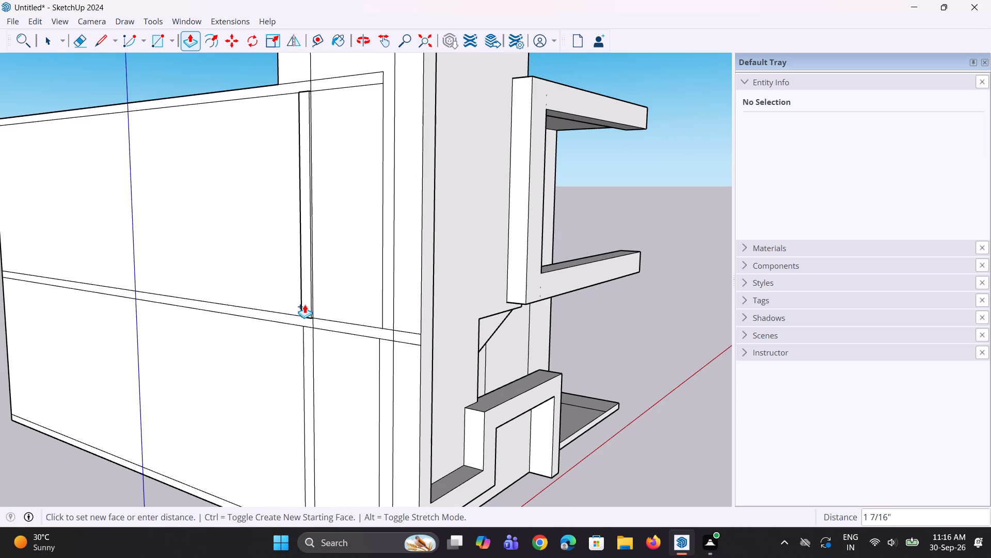
key("3")
key("shift+quotedbl")
key("Return")
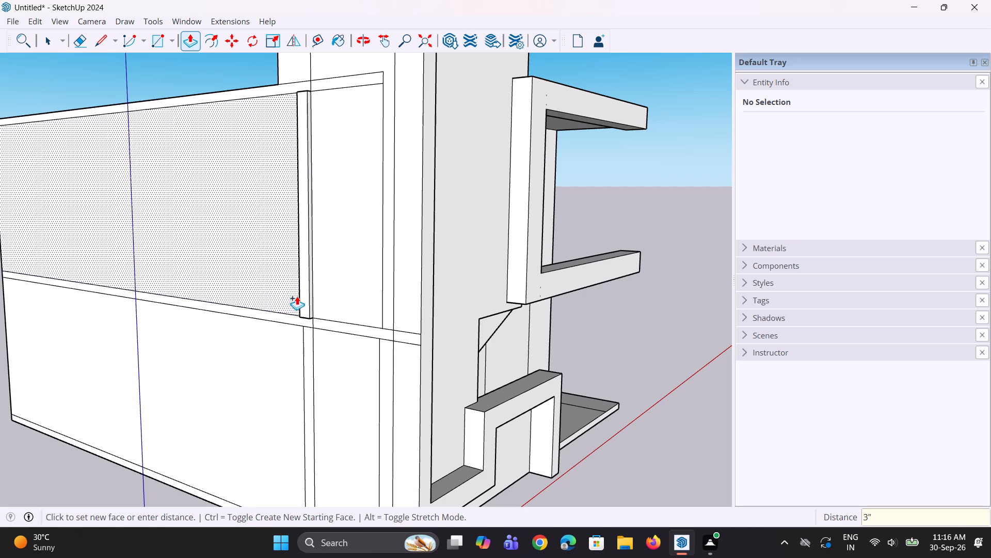
double_click(291, 291)
double_click(325, 297)
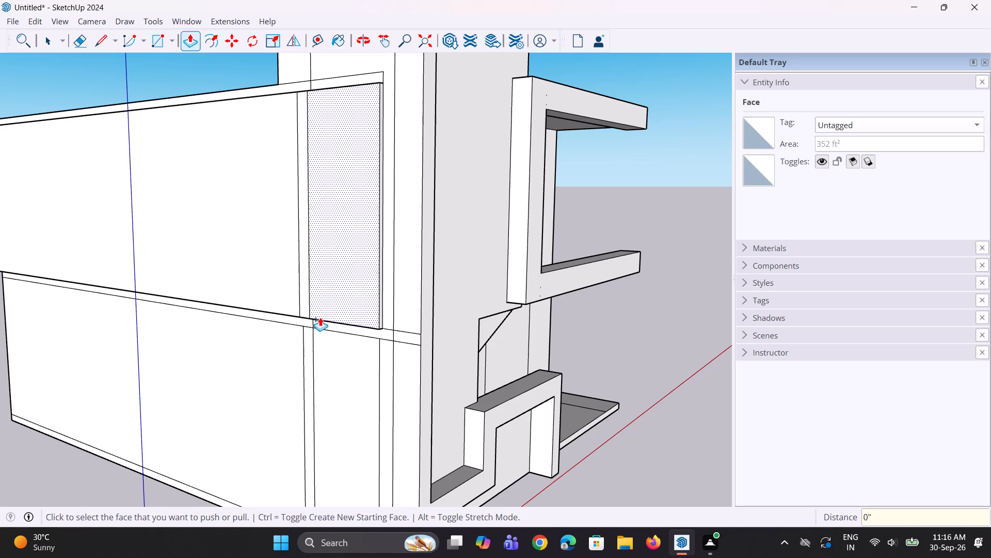
double_click(324, 322)
double_click(297, 320)
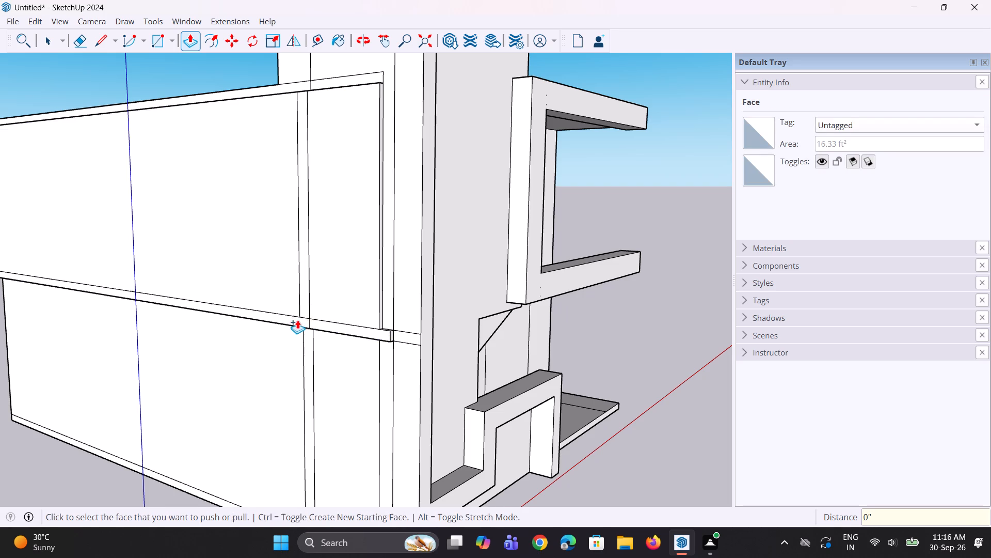
double_click(397, 313)
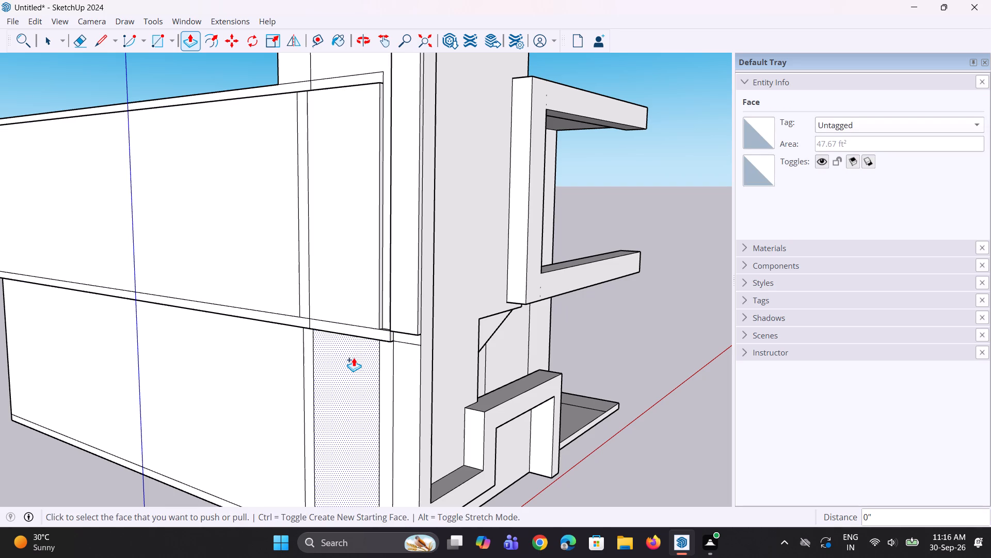
Pull the lower panel near the tower, the tower's upper side face and the two lower corner strips outward 3".
double_click(353, 359)
double_click(387, 315)
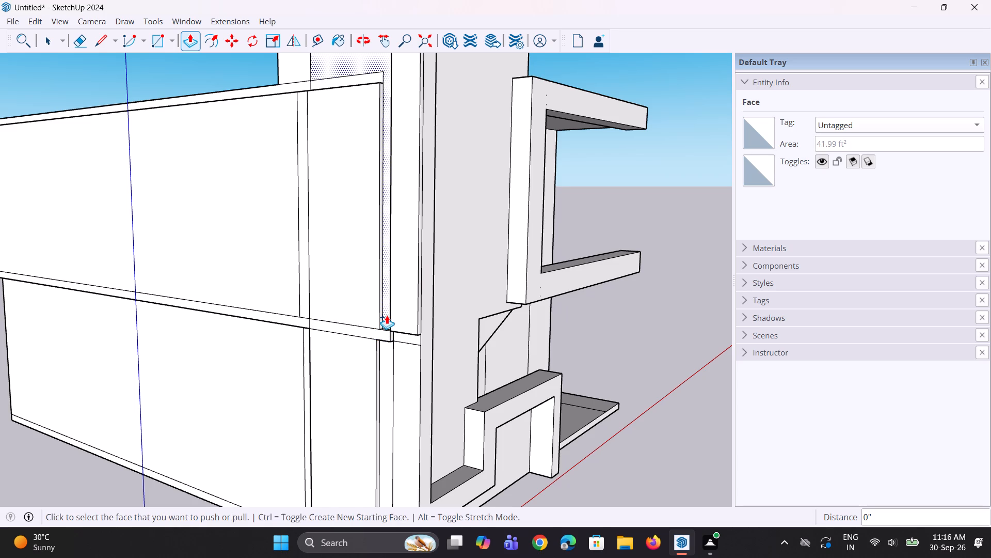
double_click(384, 363)
double_click(406, 377)
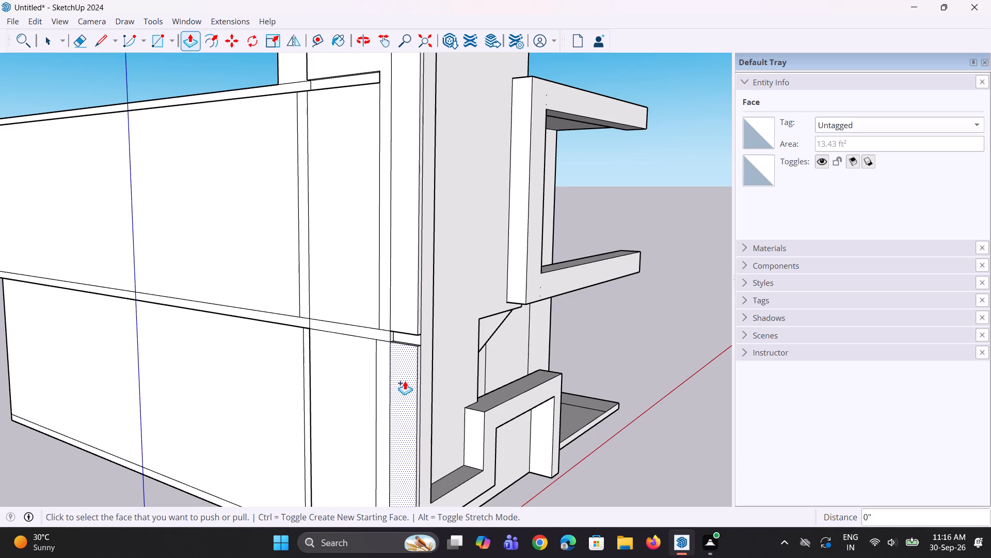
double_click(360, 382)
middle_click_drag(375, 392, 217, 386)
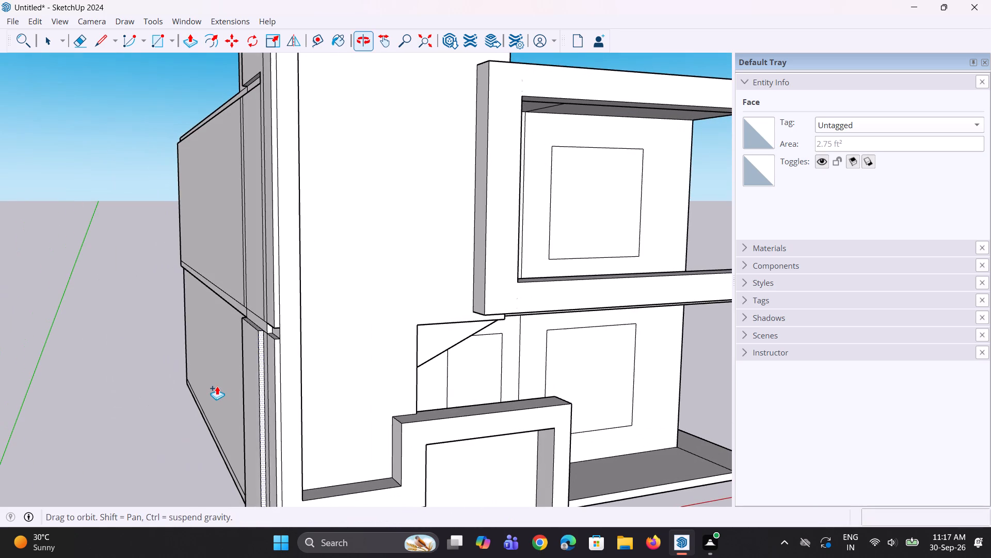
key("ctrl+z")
Pull the large lower wall panel, the floor band's front end and the narrow lower strip outward 3".
double_click(212, 383)
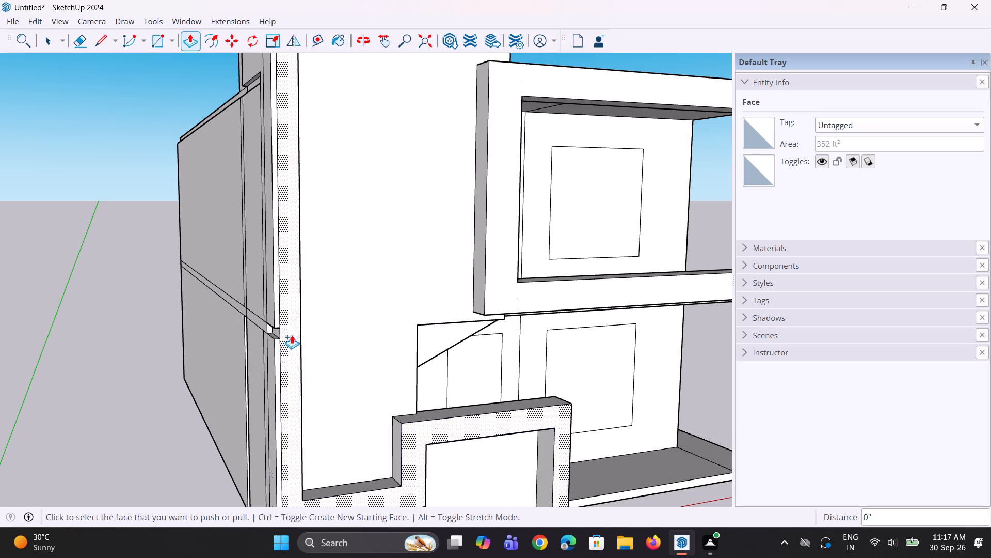
double_click(275, 331)
middle_click_drag(259, 343, 310, 345)
scroll(302, 343, "down", 1)
scroll(243, 365, "up", 1)
middle_click_drag(254, 366, 305, 363)
scroll(277, 372, "up", 2)
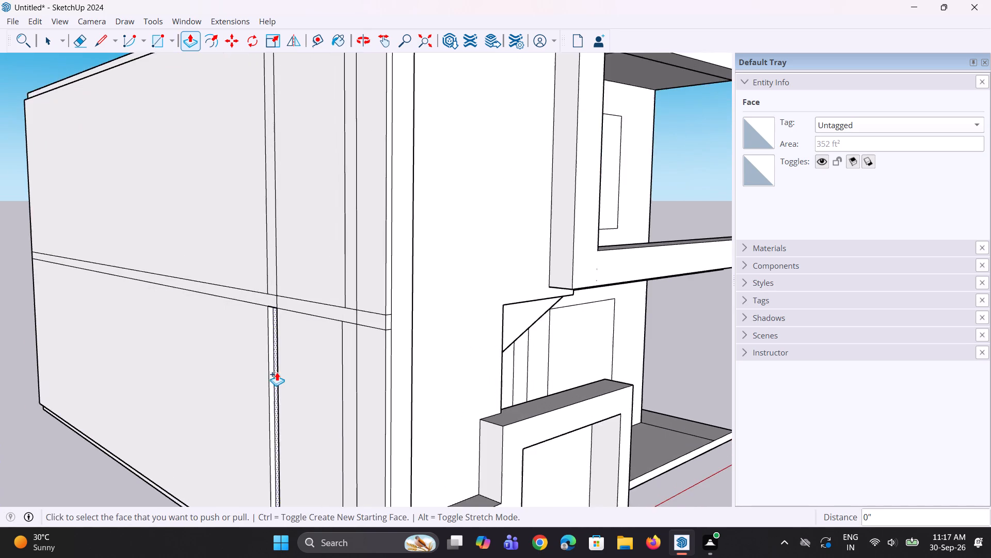
scroll(274, 372, "up", 1)
double_click(274, 373)
scroll(278, 360, "down", 1)
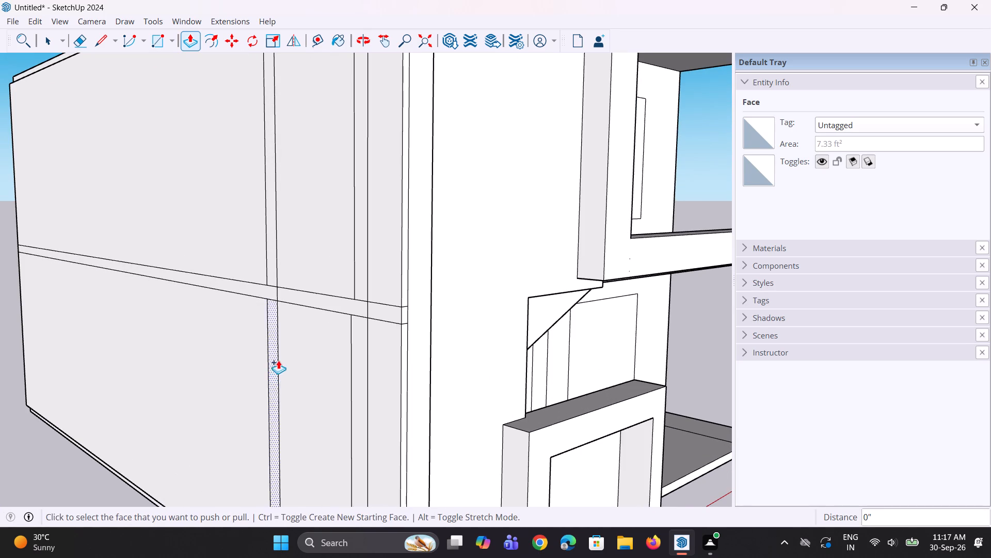
Pull the two base band segments along the bottom of the tower-side wall outward 3".
scroll(278, 360, "down", 9)
middle_click_drag(270, 370, 328, 334)
scroll(321, 531, "up", 3)
scroll(300, 471, "up", 2)
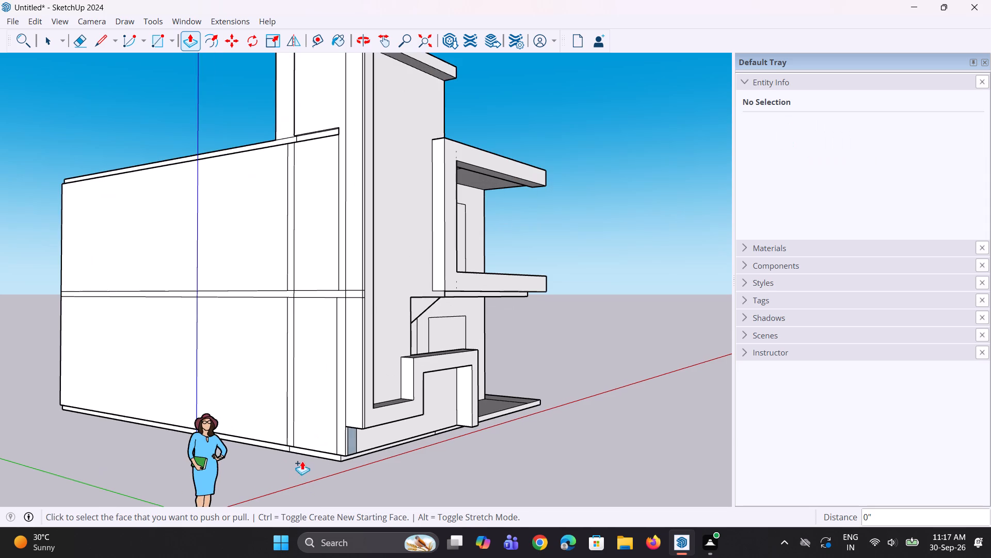
double_click(303, 452)
double_click(279, 446)
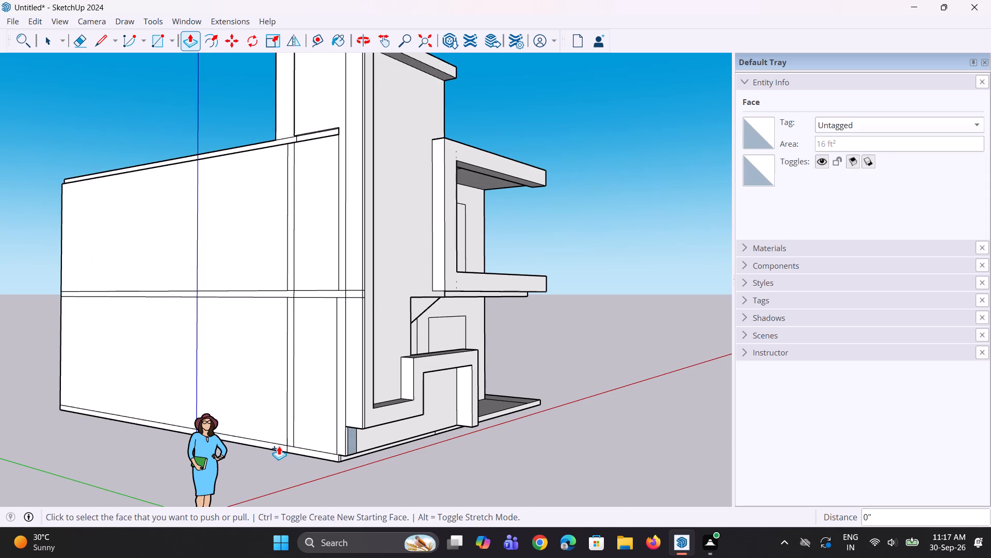
Erase the paired vertical lines of the narrow strip on both storeys and the short line crossing the floor band.
middle_click_drag(305, 457, 277, 459)
key("space")
key("e")
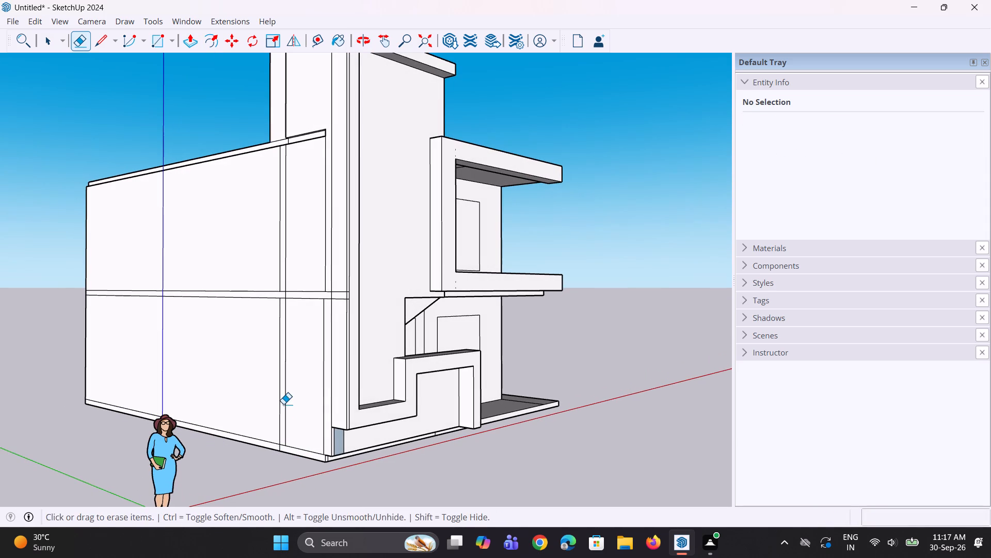
left_click(285, 400)
left_click(279, 397)
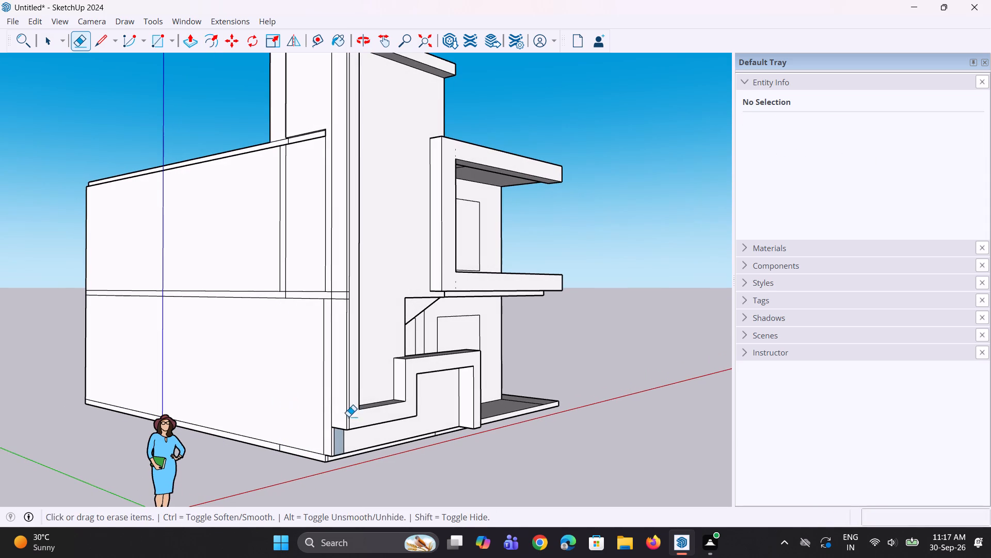
middle_click_drag(414, 427, 388, 460)
scroll(270, 300, "up", 1)
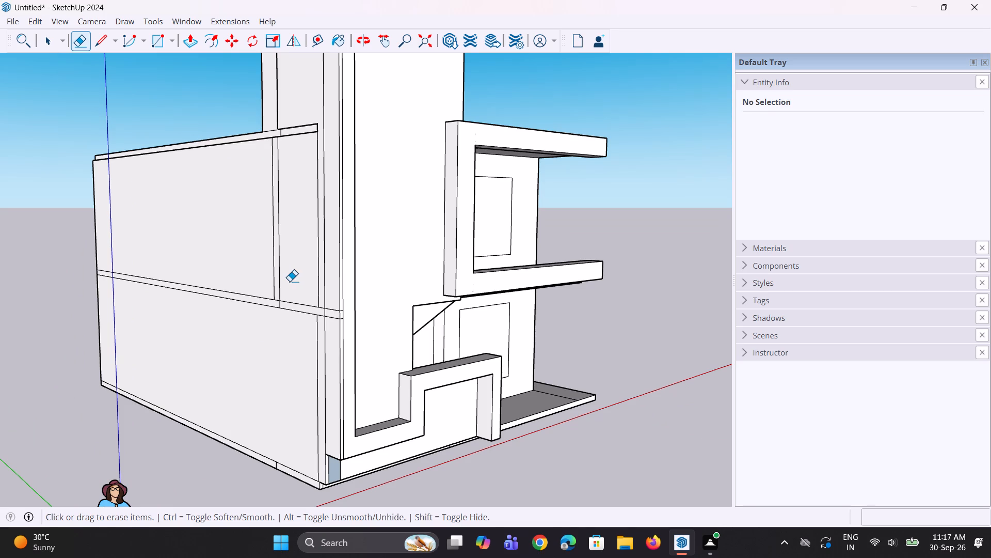
left_click(281, 275)
left_click(274, 264)
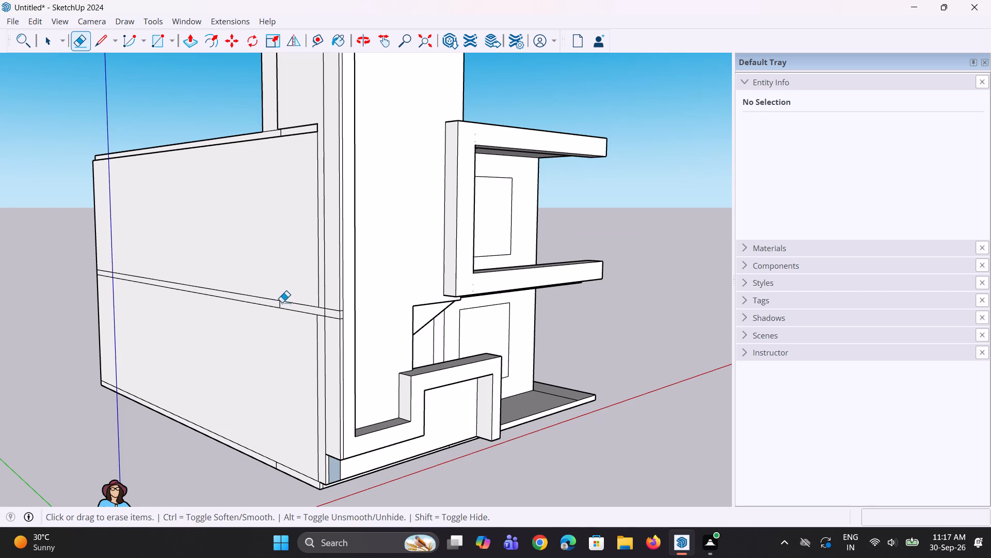
scroll(282, 304, "up", 5)
left_click(279, 304)
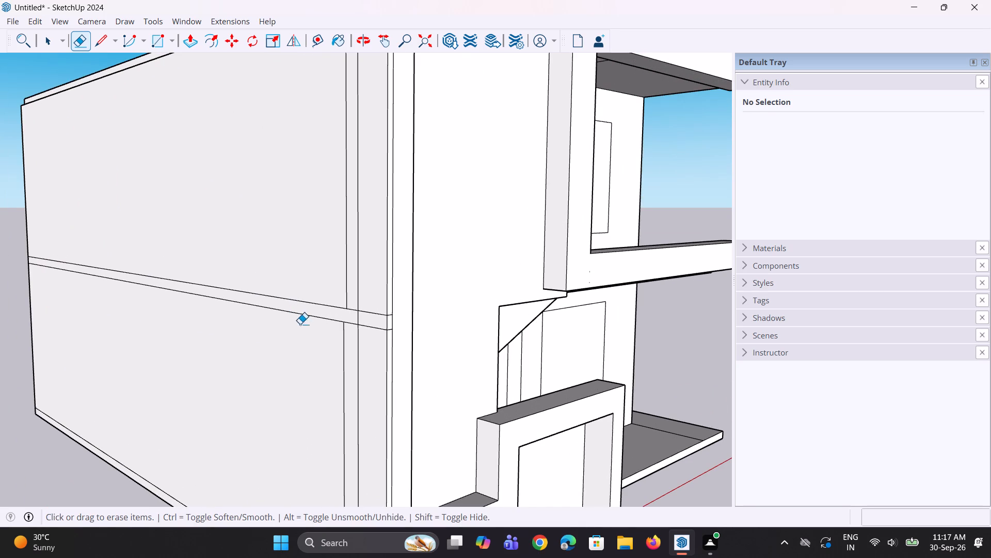
Erase the two vertical lines beside the tower on the upper storey of the tower-side wall.
scroll(292, 336, "down", 4)
middle_click_drag(410, 369, 458, 354)
scroll(382, 287, "up", 2)
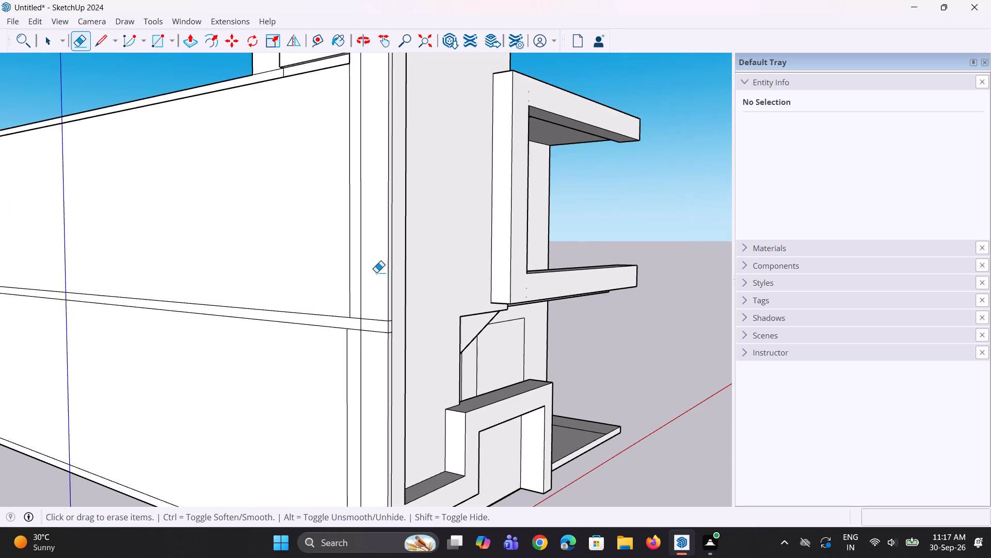
scroll(390, 337, "down", 6)
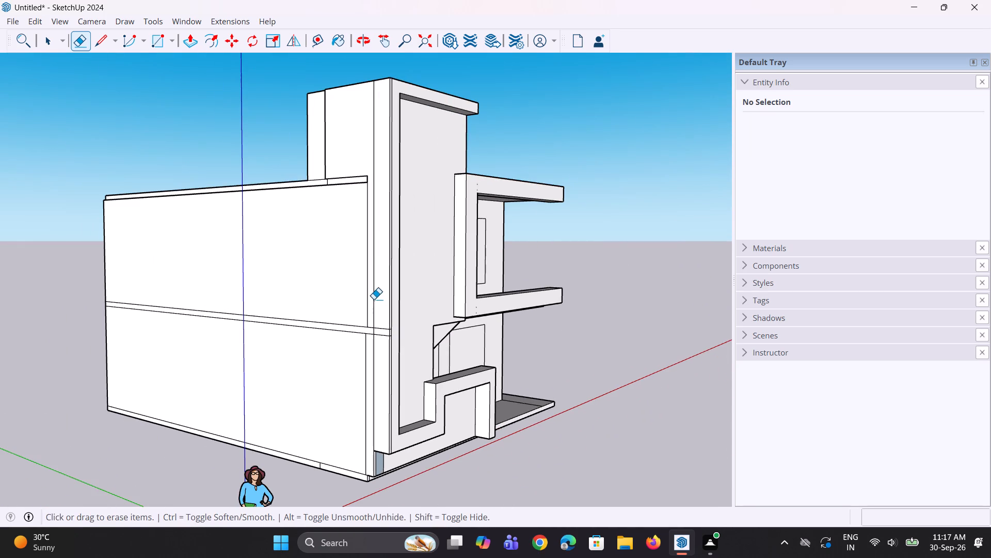
left_click(374, 299)
left_click(365, 293)
left_click(365, 293)
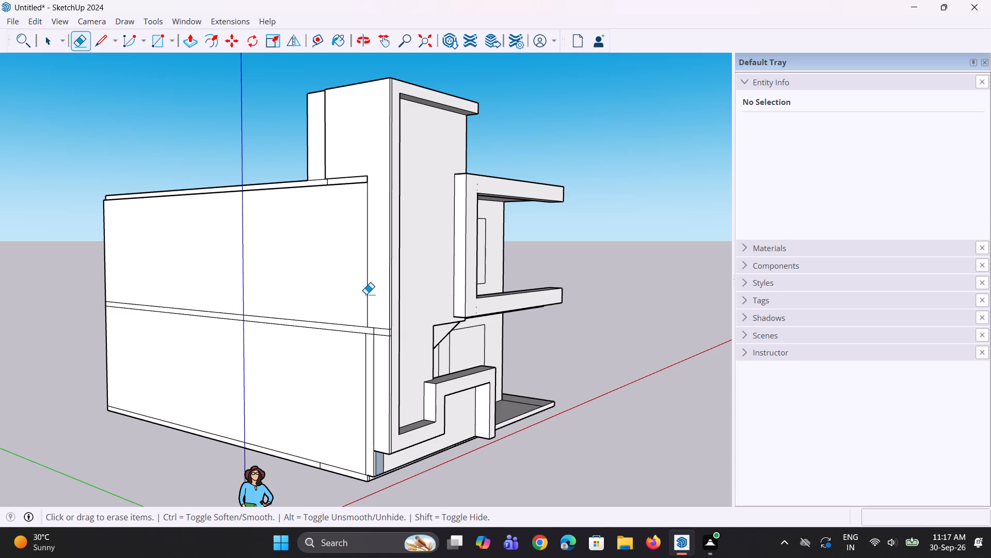
scroll(389, 318, "down", 4)
middle_click_drag(382, 317, 403, 320)
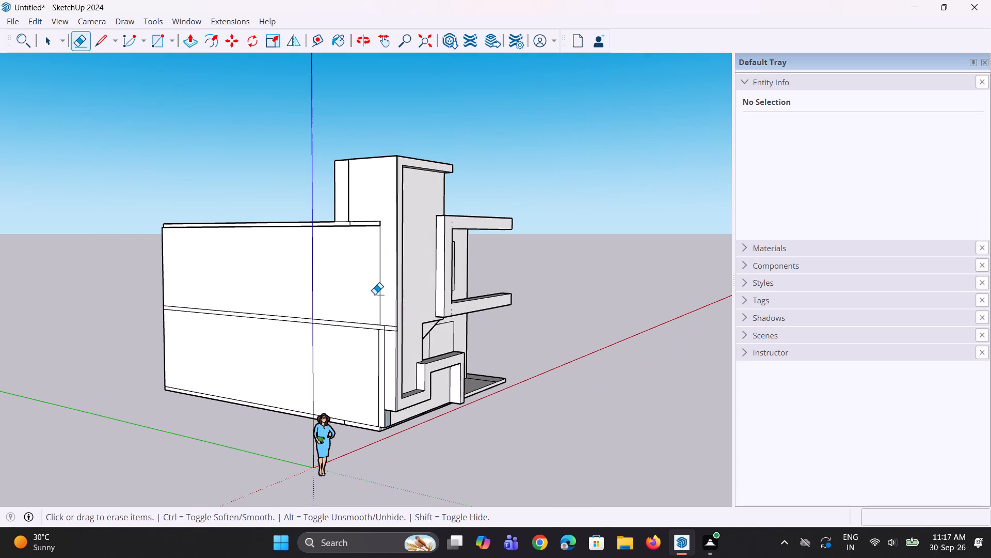
left_click(380, 295)
Examine the tower-side wall and front facade from several angles for remaining lines and uneven faces.
middle_click_drag(381, 301, 221, 341)
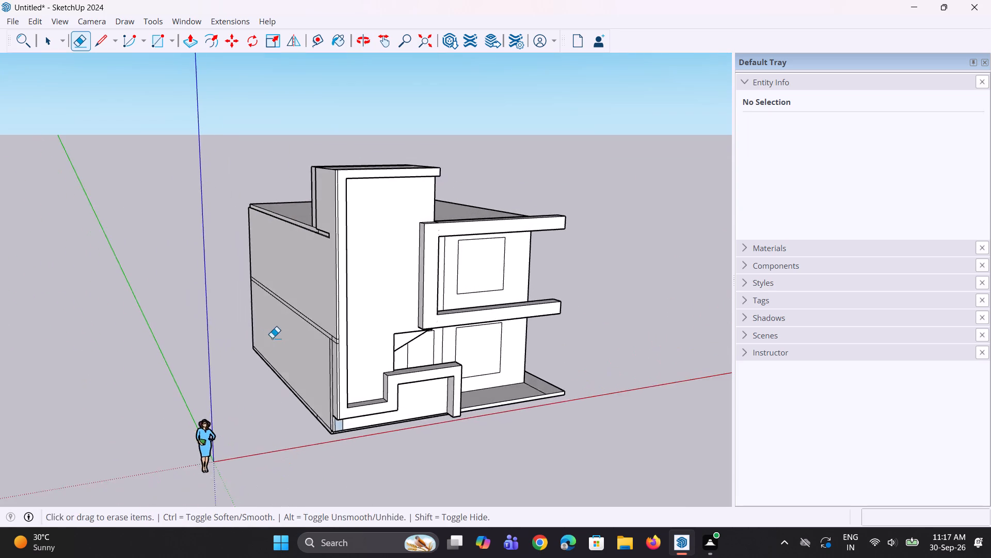
scroll(272, 338, "down", 5)
middle_click_drag(344, 344, 140, 271)
middle_click_drag(276, 346, 534, 349)
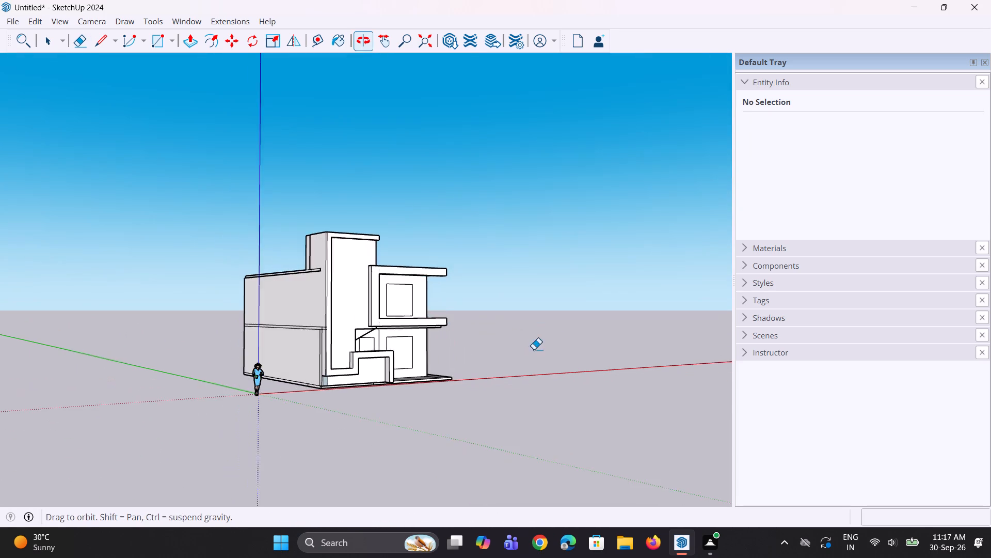
scroll(333, 388, "up", 3)
middle_click_drag(337, 386, 192, 380)
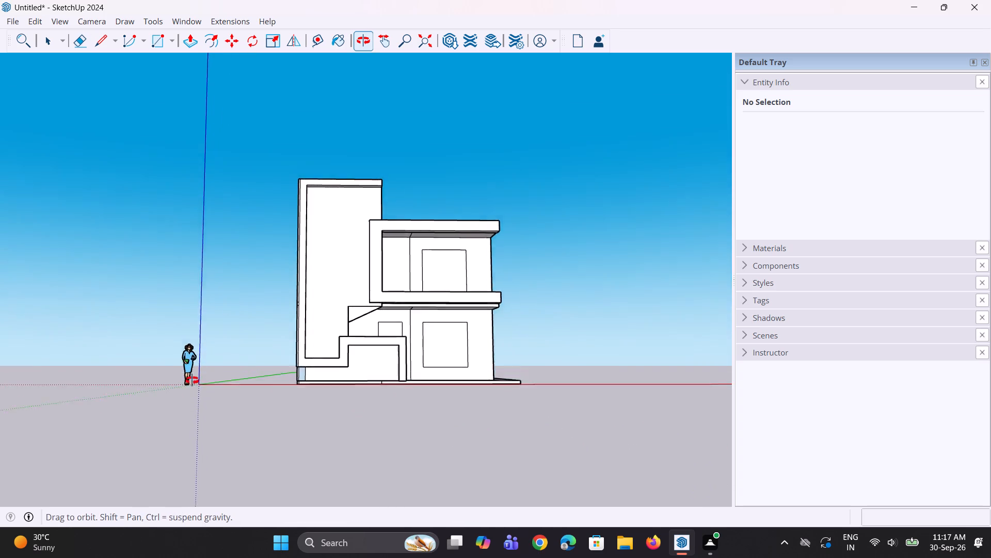
middle_click_drag(192, 380, 329, 393)
scroll(305, 322, "up", 2)
middle_click_drag(319, 324, 382, 383)
scroll(328, 299, "up", 2)
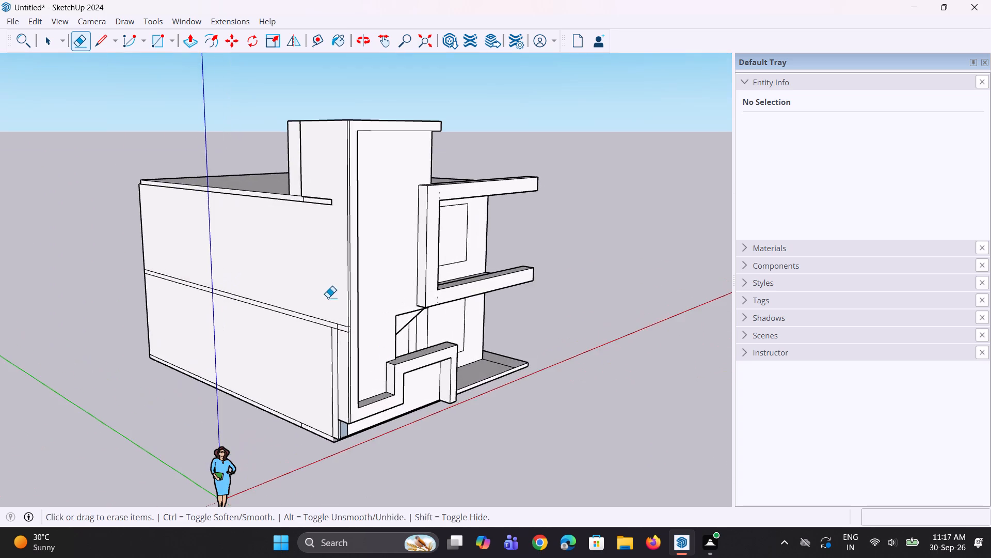
middle_click_drag(345, 289, 451, 350)
scroll(380, 266, "up", 5)
middle_click_drag(407, 275, 337, 277)
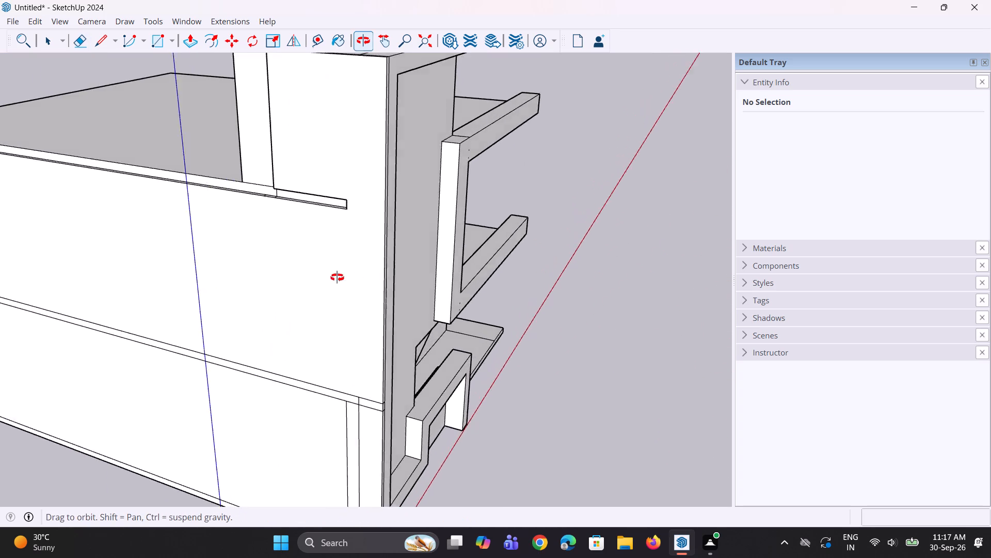
middle_click_drag(337, 277, 279, 278)
scroll(280, 277, "down", 4)
middle_click_drag(282, 277, 203, 318)
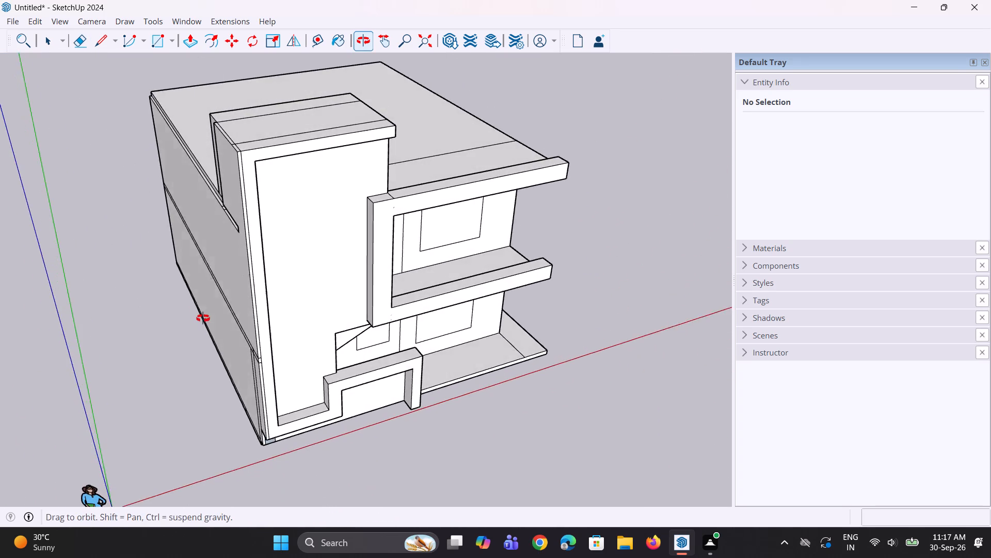
middle_click_drag(203, 318, 423, 302)
middle_click_drag(397, 293, 218, 227)
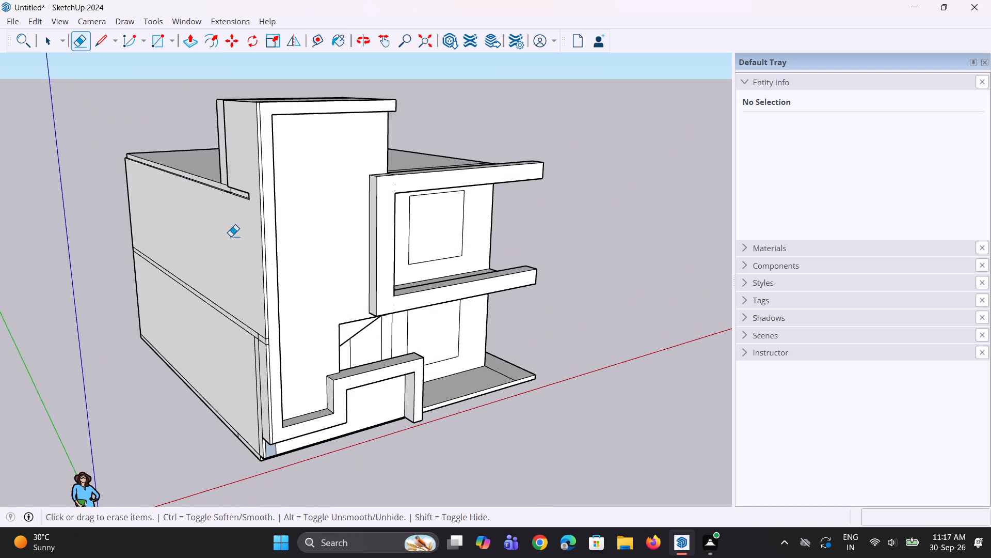
Erase the vertical lines near the front corner of the lower storey and the short line across the floor band's end.
middle_click_drag(284, 274, 371, 278)
scroll(328, 326, "up", 3)
scroll(293, 375, "up", 2)
left_click(275, 381)
left_click(279, 382)
left_click(265, 376)
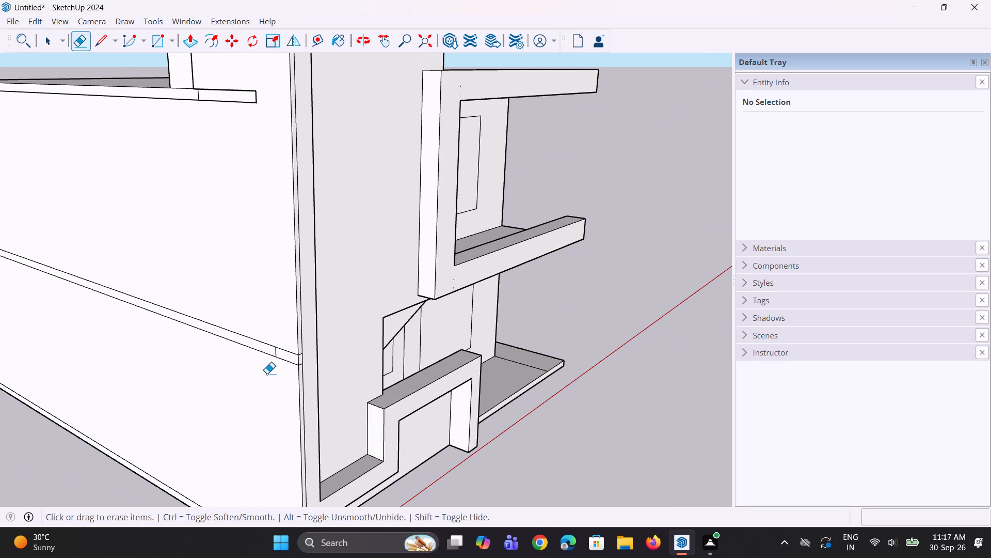
left_click(275, 352)
scroll(279, 351, "down", 6)
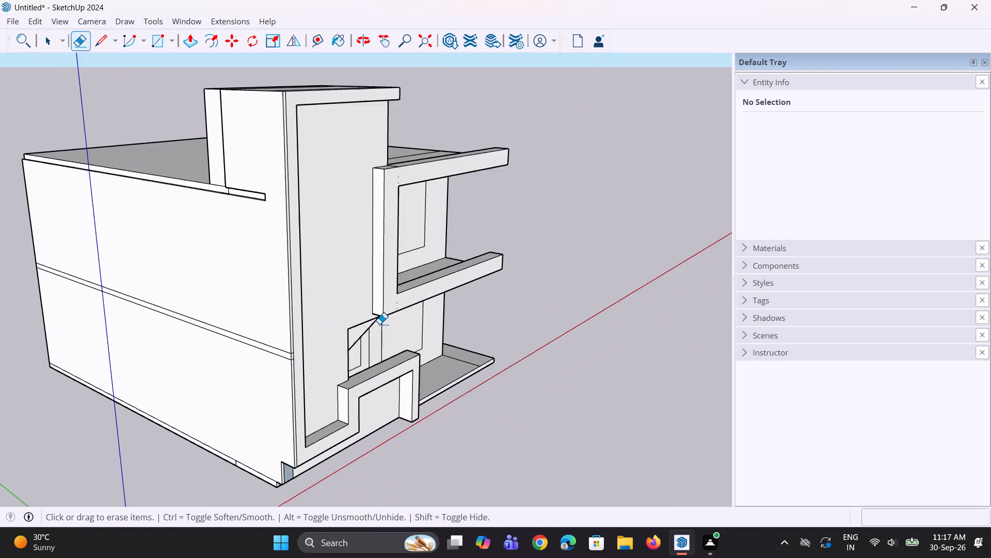
Erase the short vertical line on the roof slab's edge where it meets the tower.
middle_click_drag(381, 324, 338, 312)
middle_click_drag(388, 312, 650, 303)
middle_click_drag(350, 234, 385, 234)
middle_click_drag(406, 237, 120, 243)
middle_click_drag(195, 245, 355, 249)
scroll(338, 232, "up", 2)
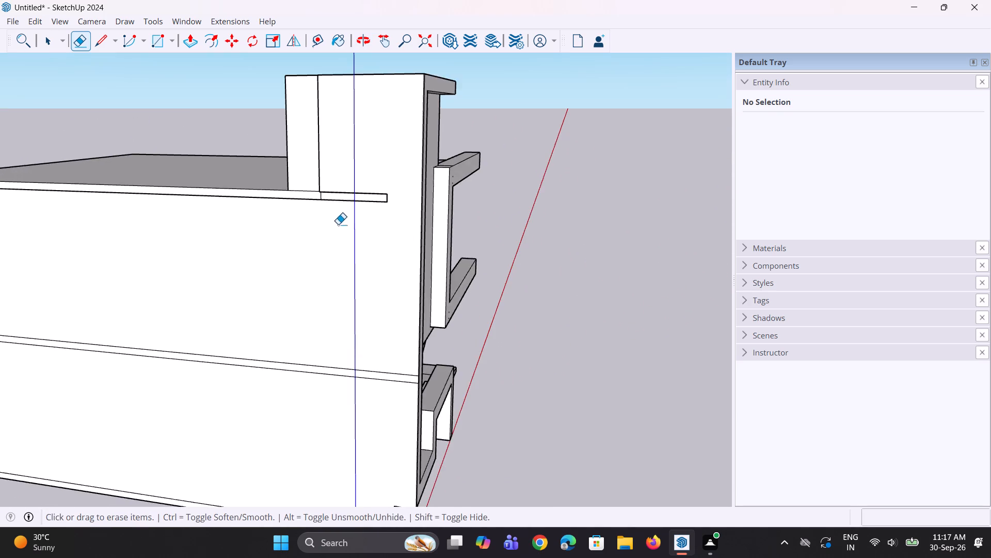
scroll(331, 203, "up", 3)
left_click(319, 195)
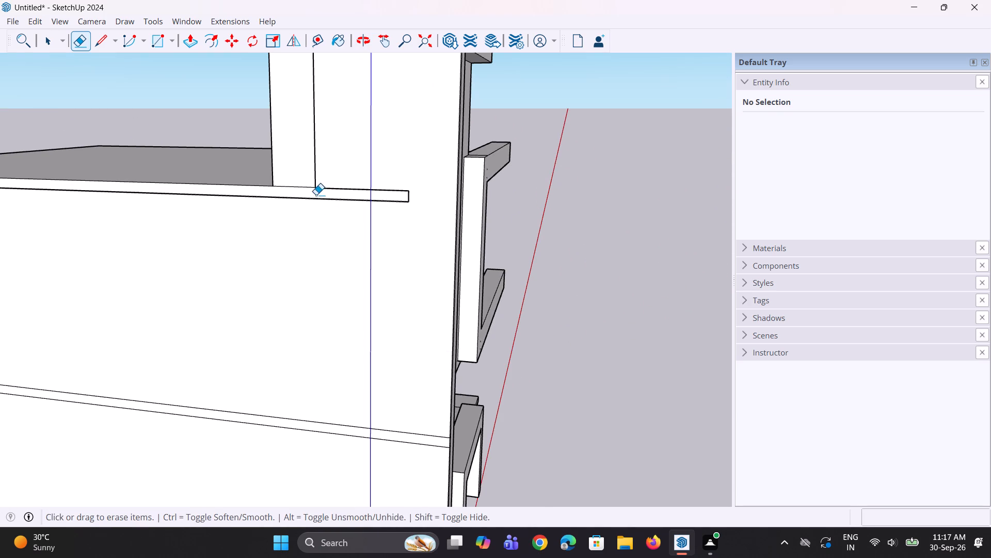
Examine the front facade, balcony frames and the side wall opposite the tower from several angles.
scroll(320, 275, "down", 6)
middle_click_drag(339, 277, 0, 292)
middle_click_drag(311, 277, 95, 255)
middle_click_drag(346, 339, 184, 318)
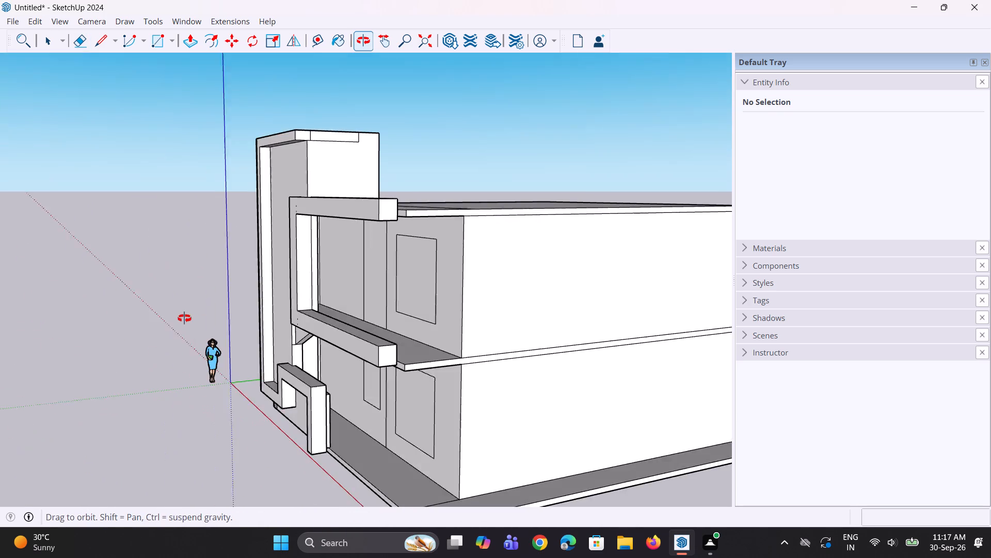
middle_click_drag(184, 318, 220, 311)
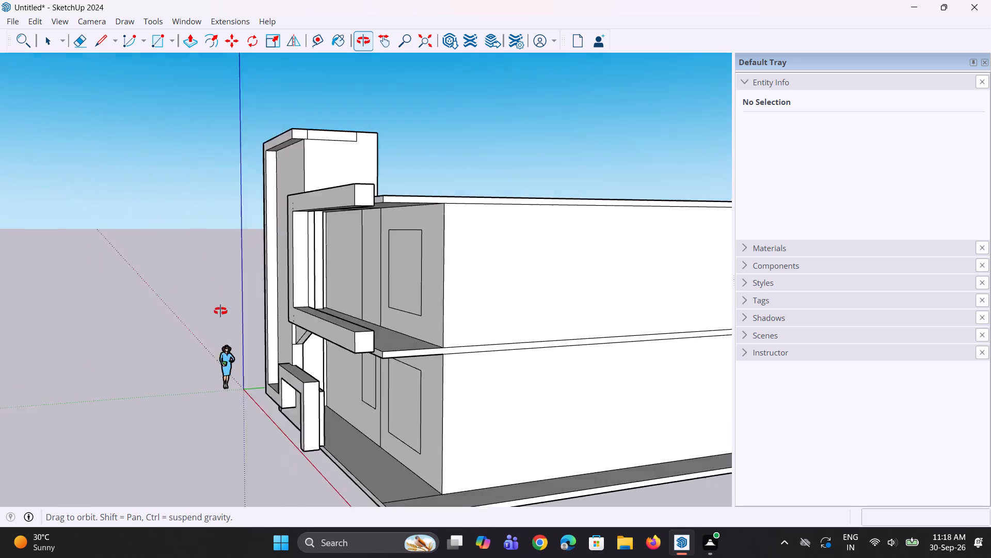
middle_click_drag(220, 311, 146, 322)
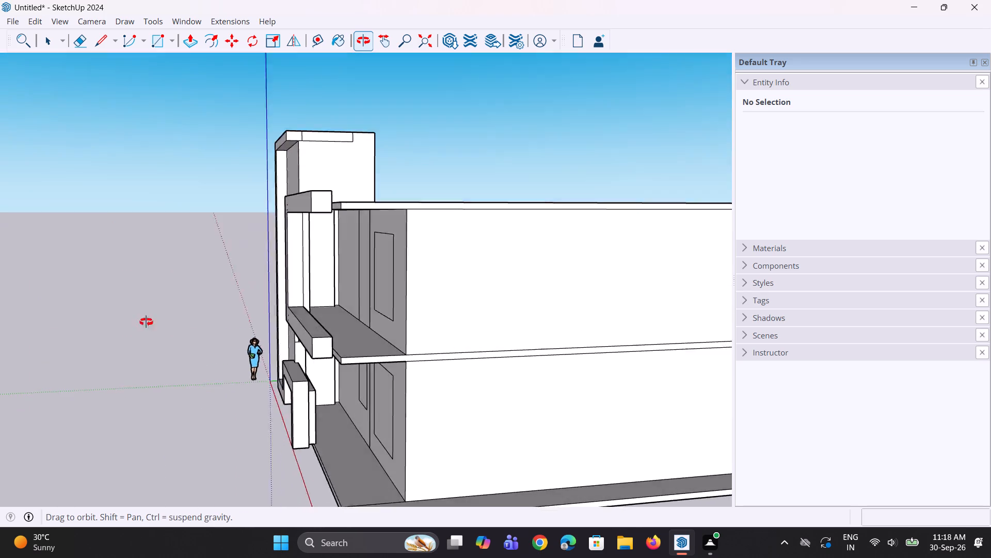
middle_click_drag(146, 322, 285, 335)
scroll(285, 335, "down", 2)
middle_click_drag(375, 336, 97, 299)
key("space")
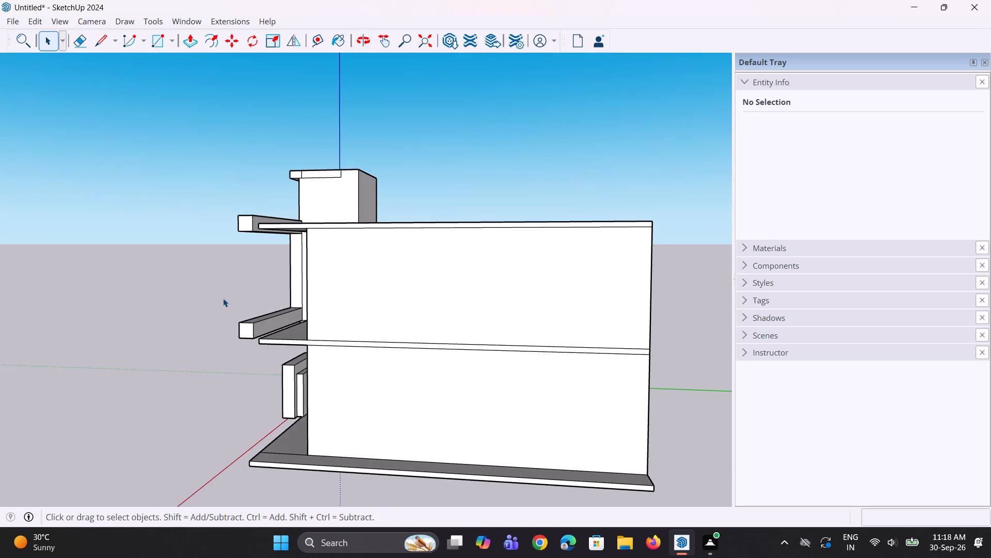
key("space")
Push/Pull the inner face of the wall strip behind the upper balcony frame 11 1/2" toward the house.
middle_click_drag(230, 299, 289, 316)
scroll(328, 290, "up", 7)
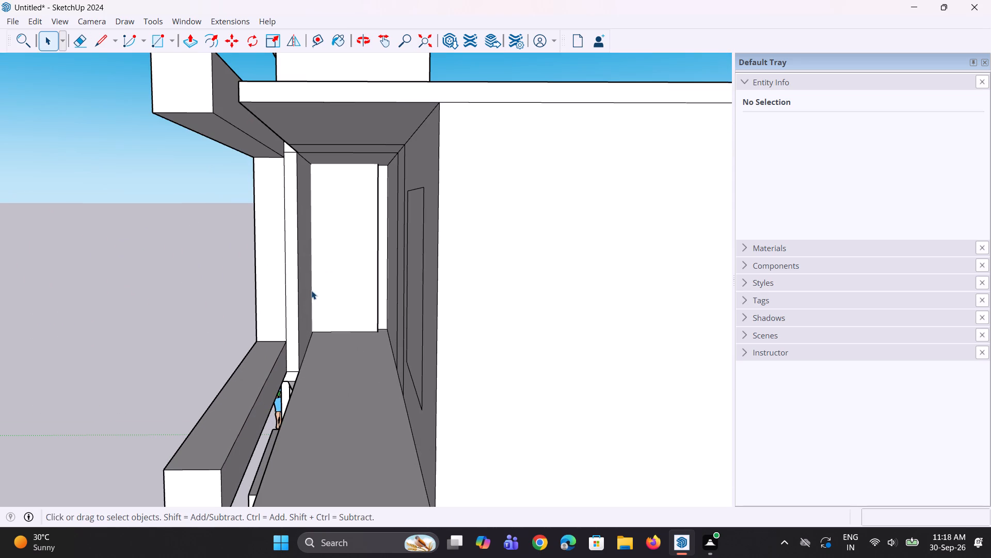
key("p")
left_click(305, 283)
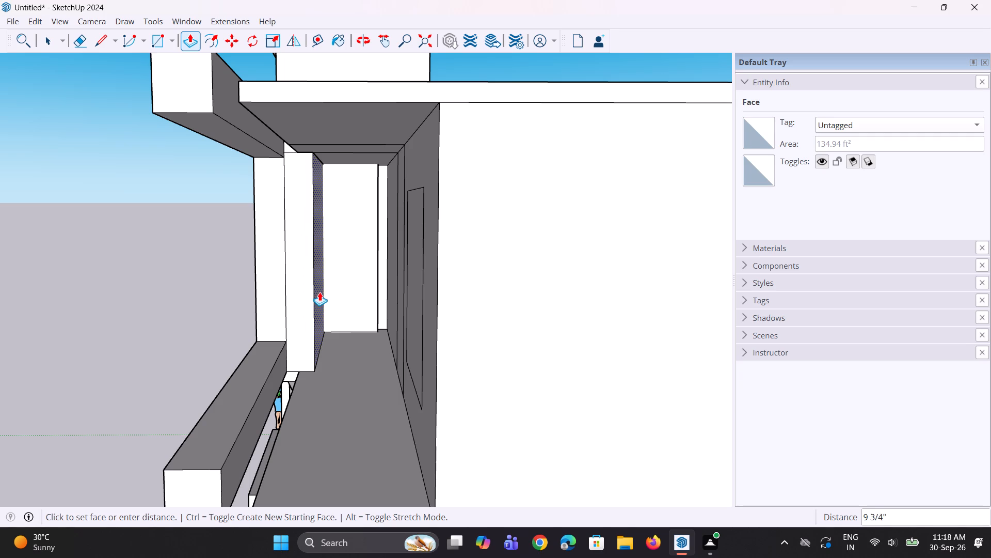
left_click(322, 295)
Push/Pull the narrow end face of that upper-storey wall strip beside the tower outward along the facade by 2' 4 5/8".
middle_click_drag(280, 315, 431, 333)
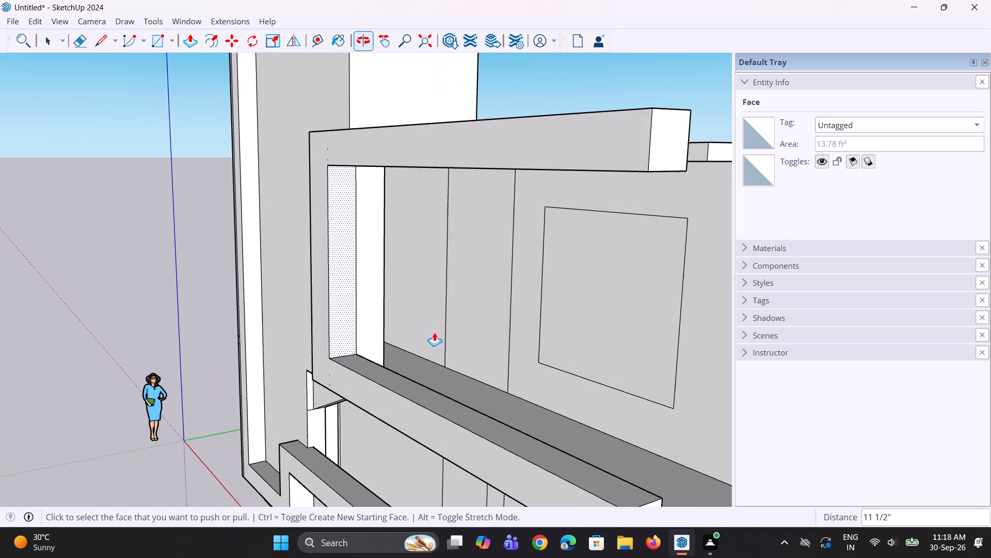
left_click(371, 292)
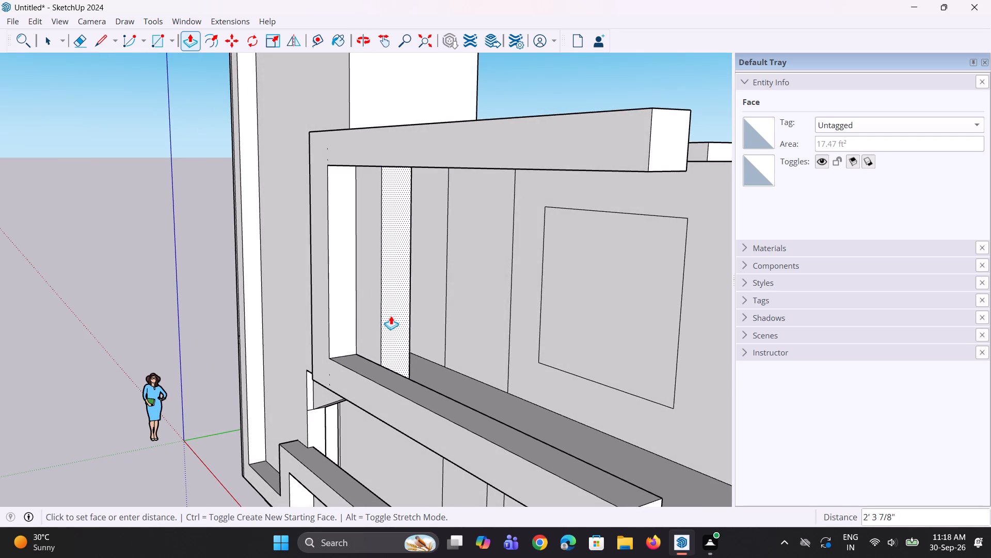
left_click(391, 318)
middle_click_drag(350, 345, 545, 339)
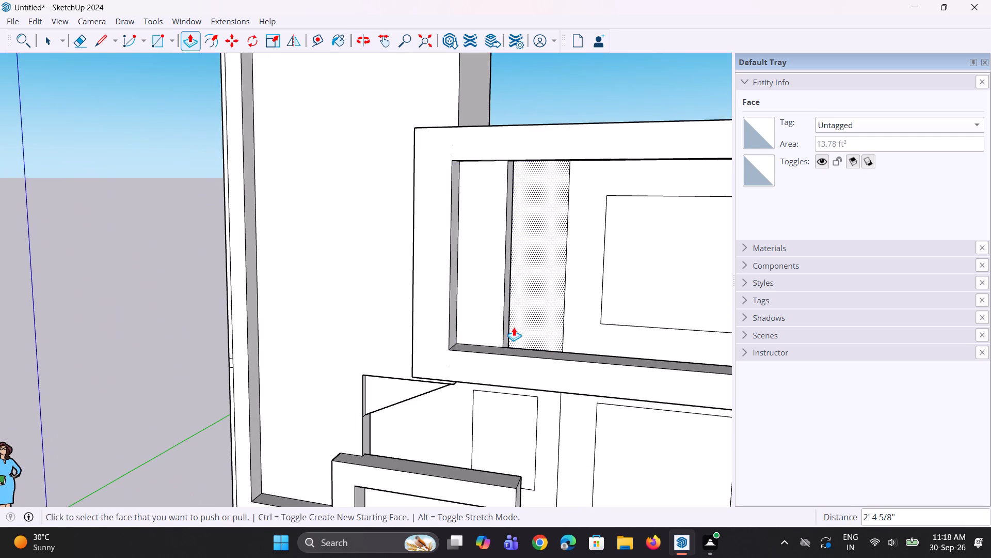
middle_click_drag(509, 326, 533, 323)
key("space")
key("space")
Extend the same end face of the upper-storey wall strip along the facade by another 11 1/8".
scroll(489, 306, "down", 4)
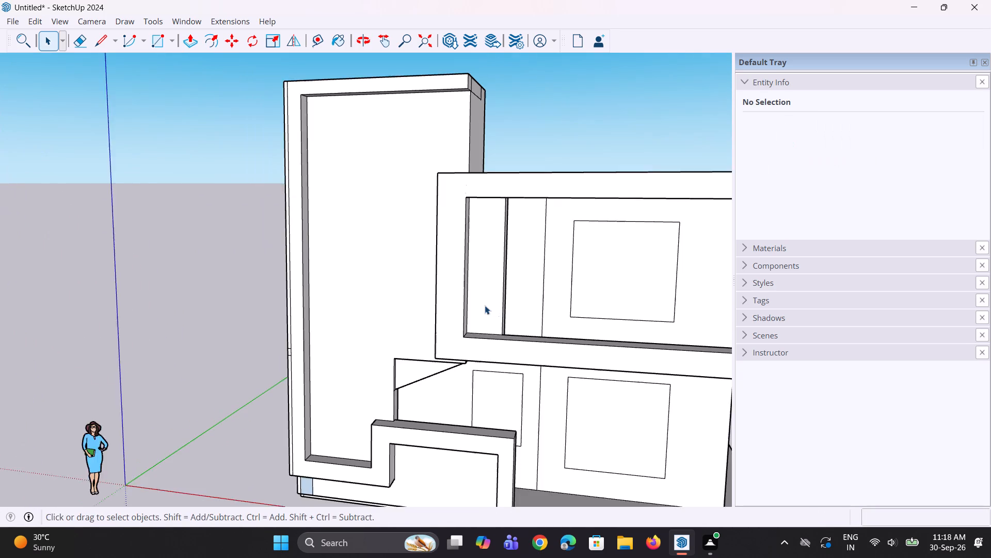
middle_click_drag(516, 311, 527, 312)
scroll(512, 306, "up", 1)
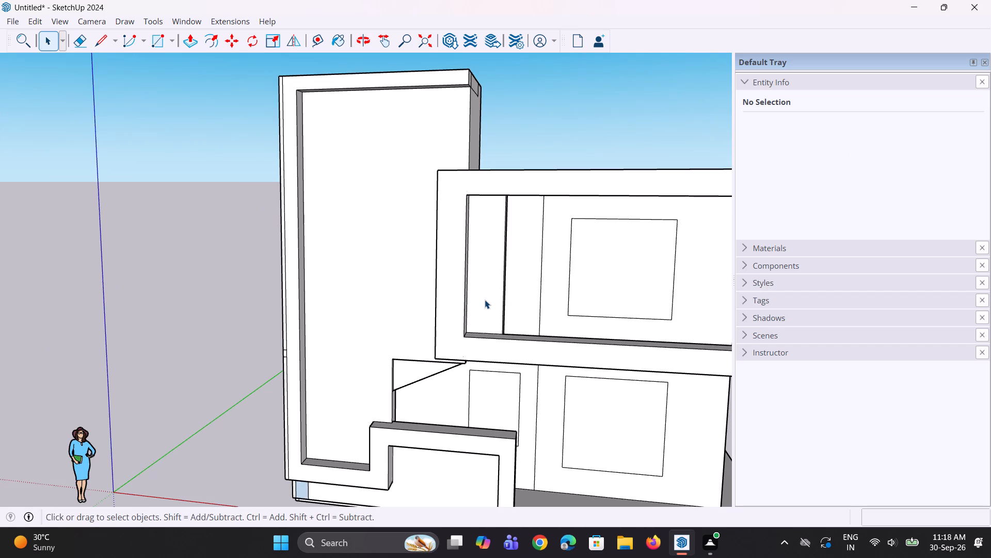
middle_click_drag(508, 313, 456, 317)
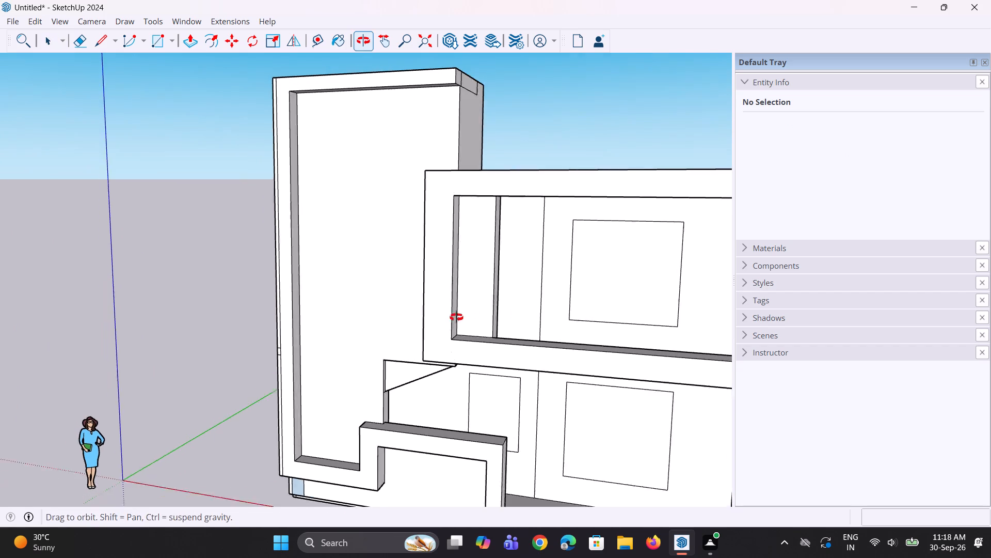
middle_click_drag(456, 317, 428, 324)
middle_click_drag(515, 347, 458, 333)
scroll(459, 316, "up", 2)
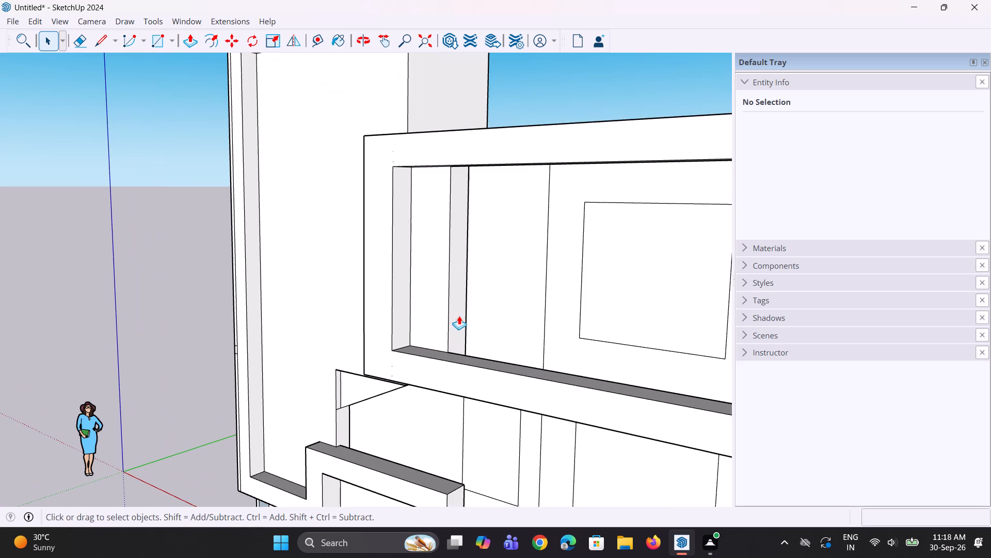
key("p")
left_click(456, 311)
left_click(470, 325)
middle_click_drag(445, 340, 582, 359)
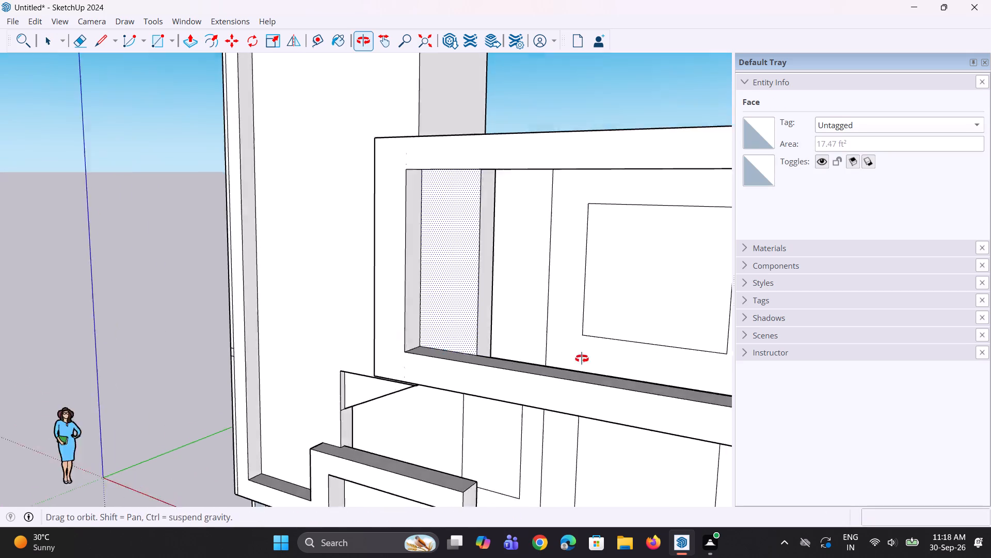
middle_click_drag(582, 359, 630, 359)
scroll(540, 338, "down", 2)
middle_click_drag(539, 337, 526, 329)
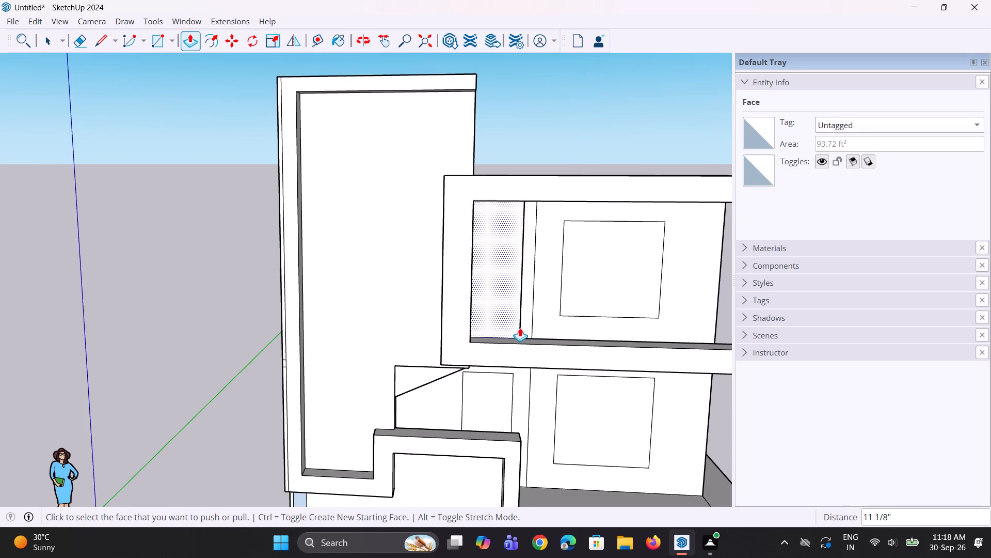
middle_click_drag(521, 327, 528, 326)
scroll(510, 311, "up", 1)
key("space")
key("space")
Copy the vertical end edge of the extended upper-storey wall about 2' 1" across its face toward the tower.
left_click(521, 305)
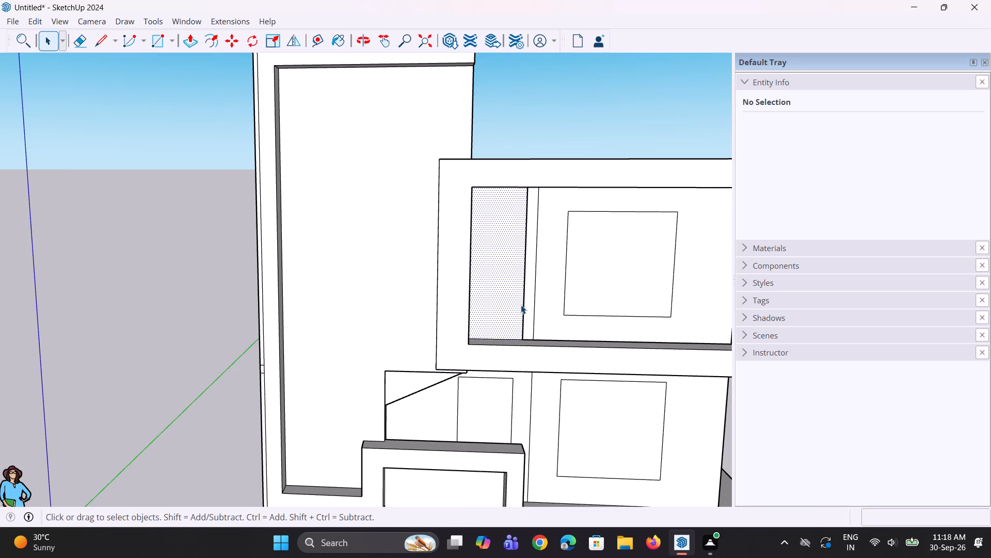
left_click(524, 307)
key("m")
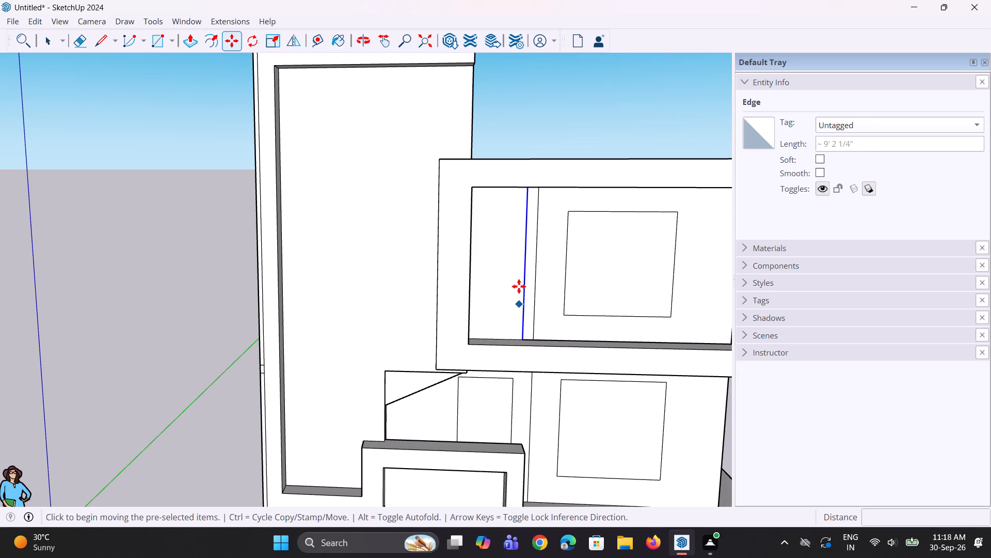
left_click(526, 193)
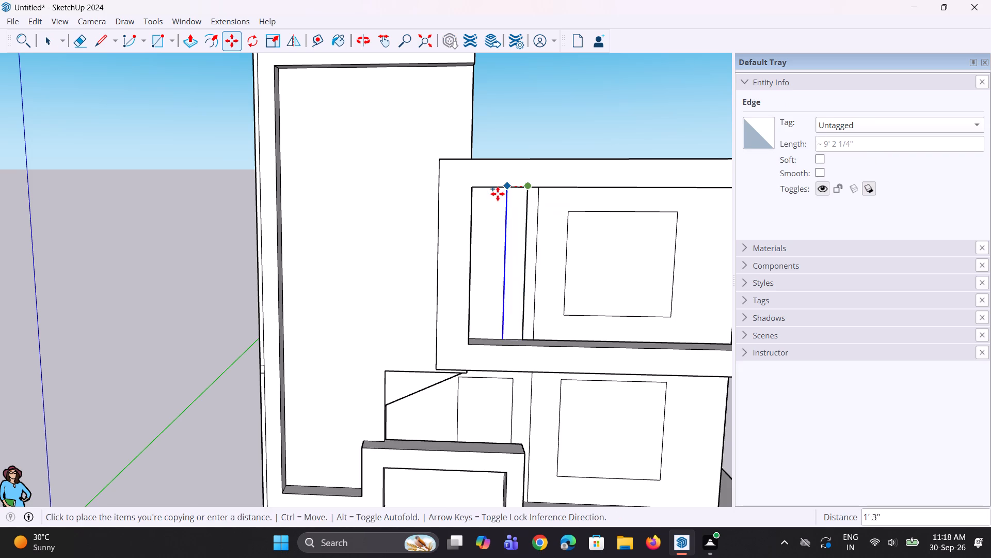
left_click(492, 195)
key("space")
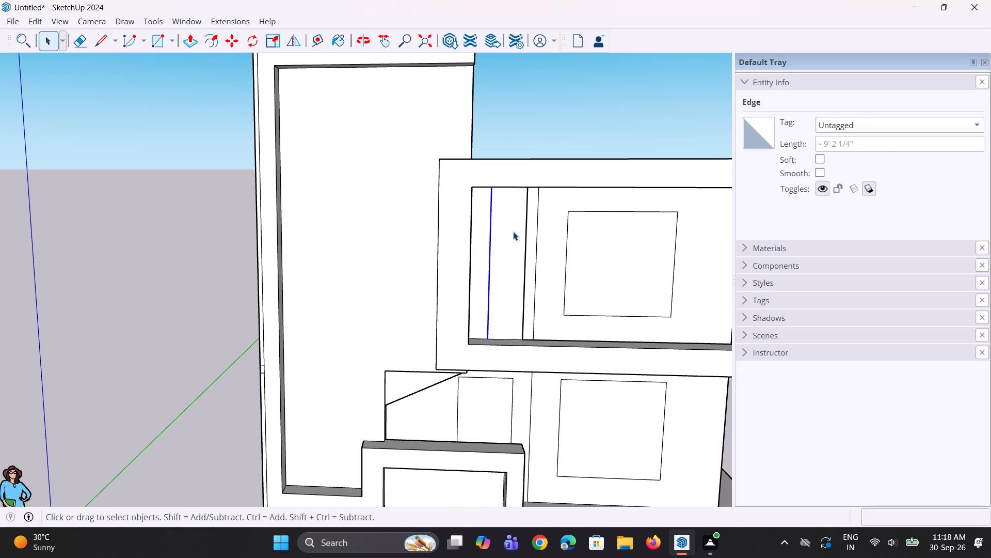
Draw a horizontal line about 2' 1" long between the two vertical edges and erase the copied edge above it, leaving a door-like outline.
key("l")
left_click(528, 240)
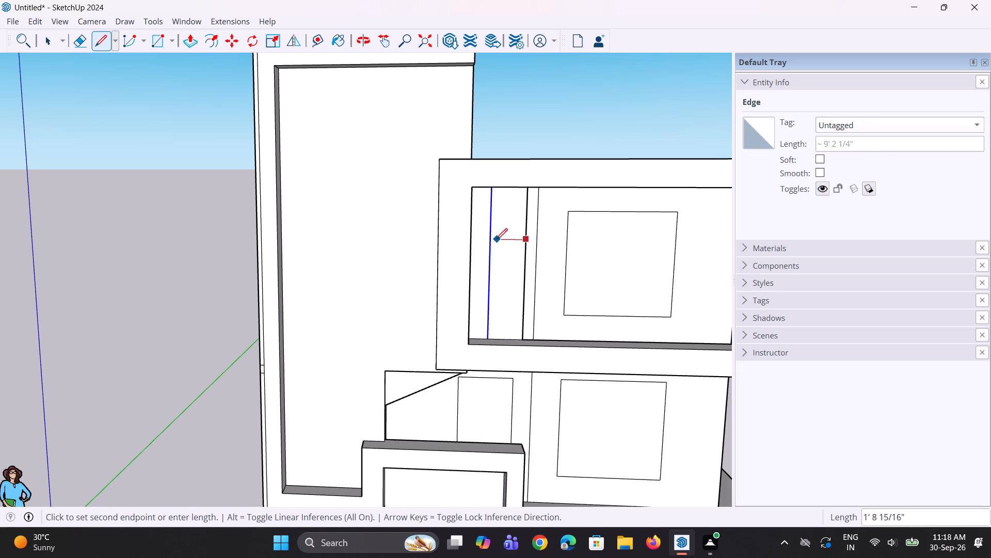
left_click(493, 240)
key("space")
key("e")
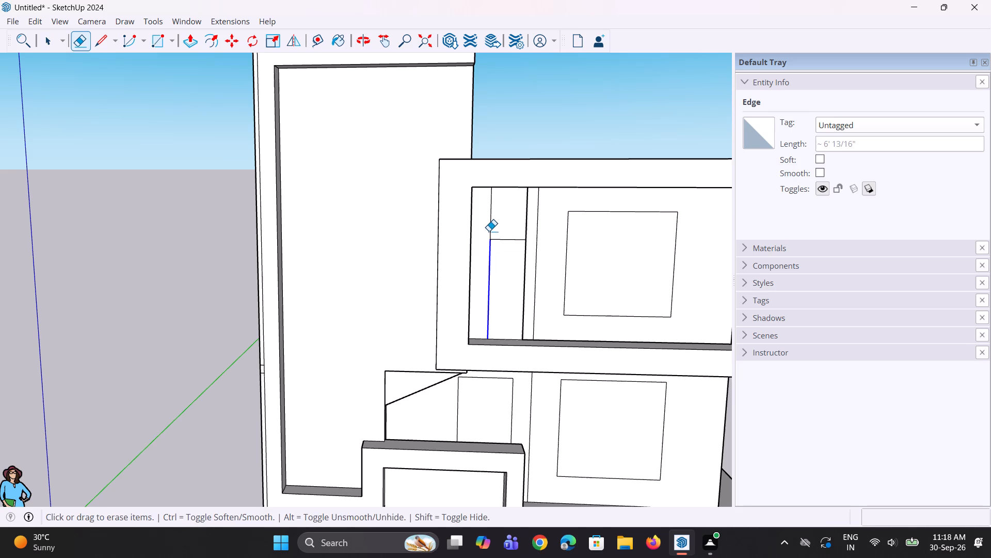
left_click(492, 227)
Move the top edge of the door-like outline on the upper-storey wall up by about 1'.
scroll(510, 341, "down", 4)
middle_click_drag(515, 337, 438, 331)
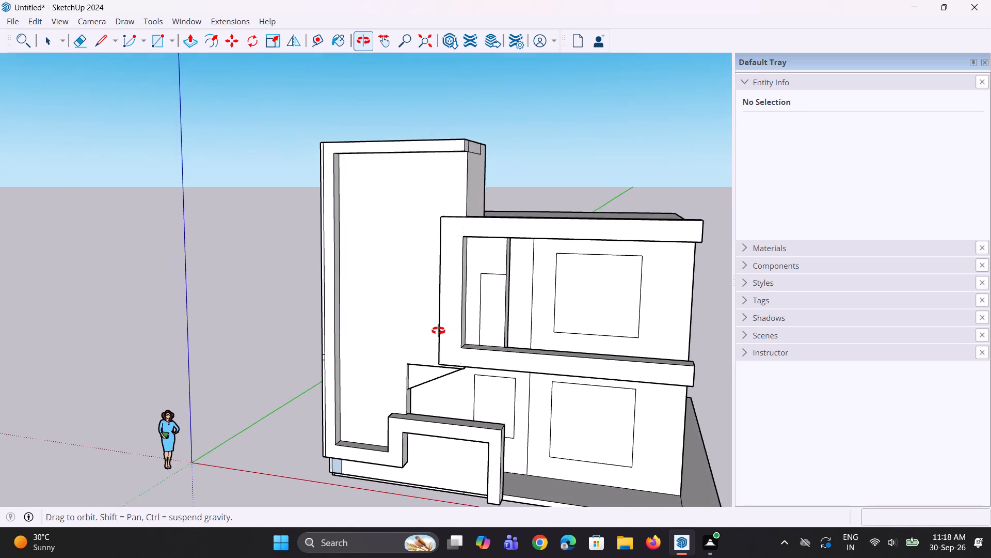
middle_click_drag(438, 331, 470, 323)
key("space")
key("space")
scroll(473, 309, "up", 1)
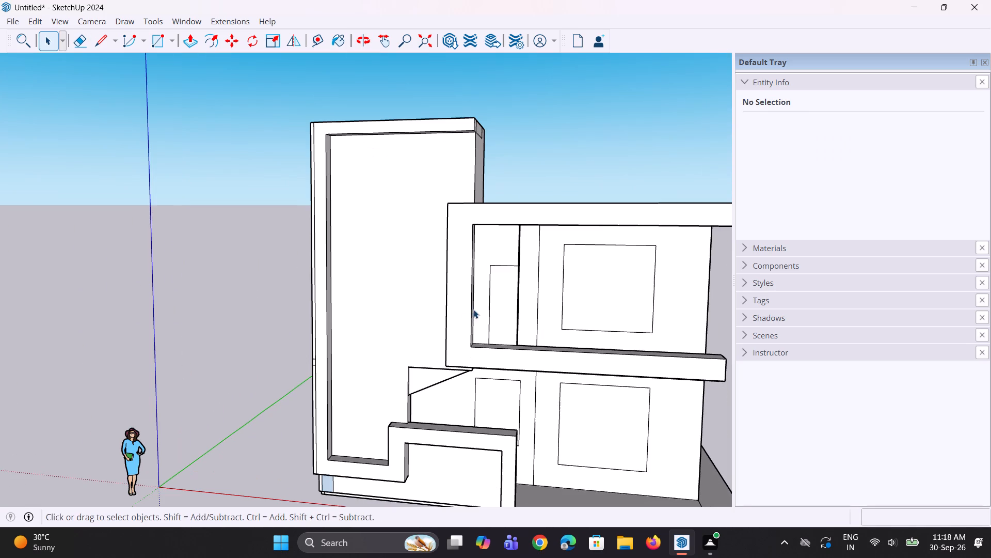
left_click(514, 265)
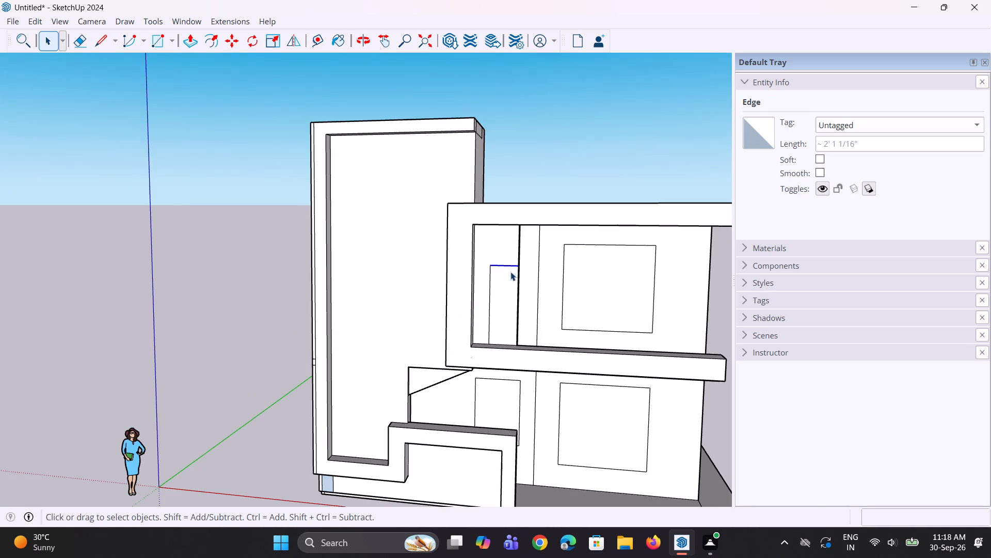
key("m")
left_click(515, 267)
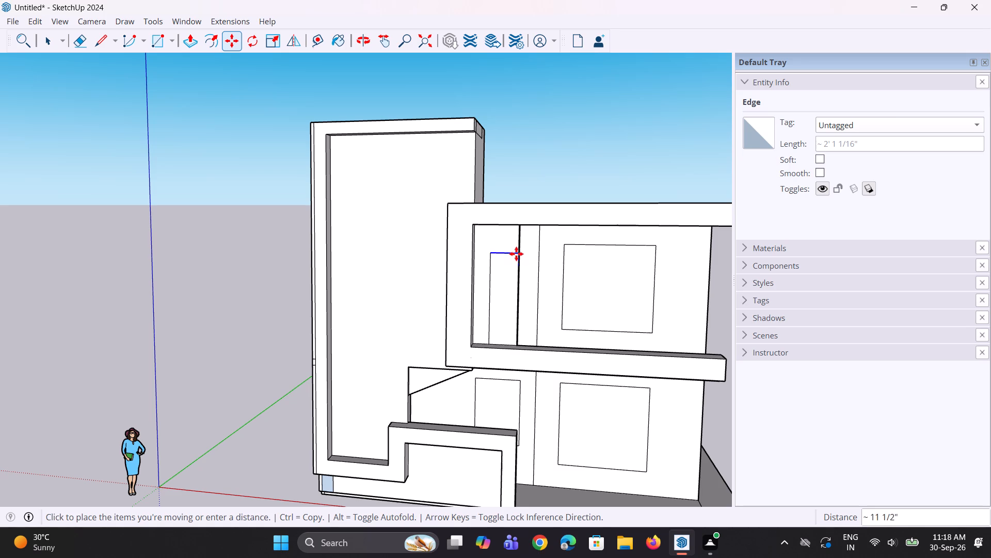
left_click(517, 251)
key("space")
key("space")
left_click_drag(546, 168, 543, 183)
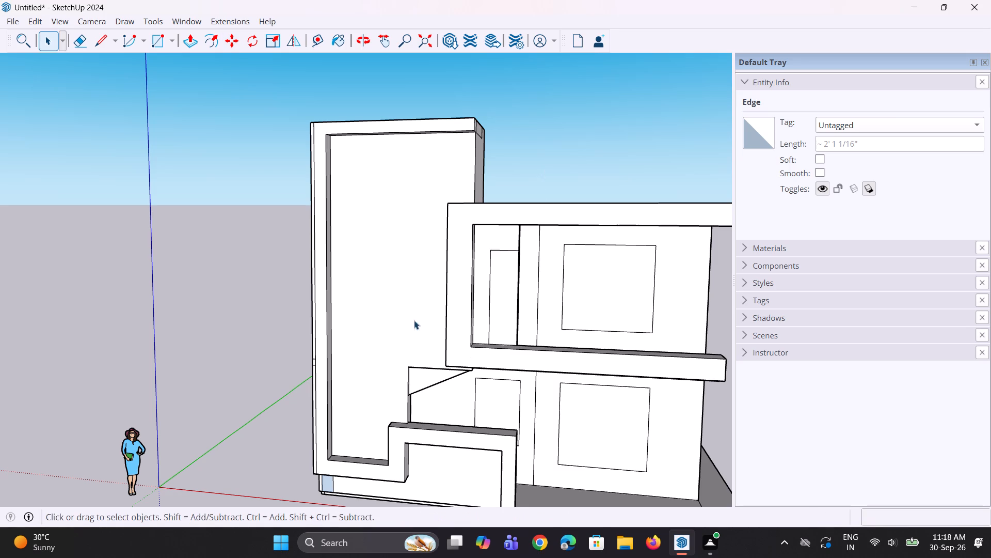
Examine the whole front elevation and the tower base from a distance.
scroll(408, 326, "down", 4)
middle_click_drag(407, 333, 456, 332)
scroll(454, 336, "down", 2)
middle_click_drag(383, 426, 383, 416)
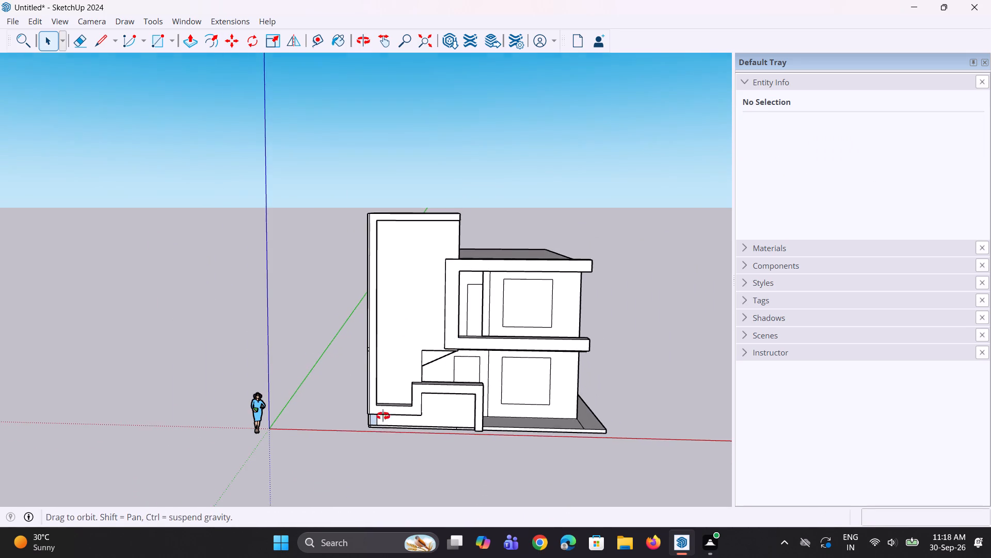
middle_click_drag(383, 416, 371, 401)
scroll(367, 398, "up", 2)
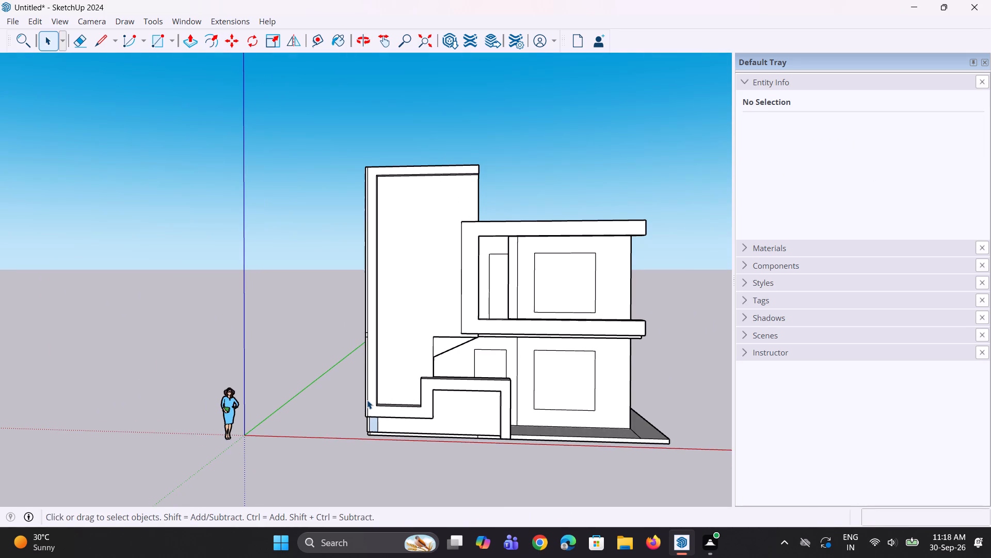
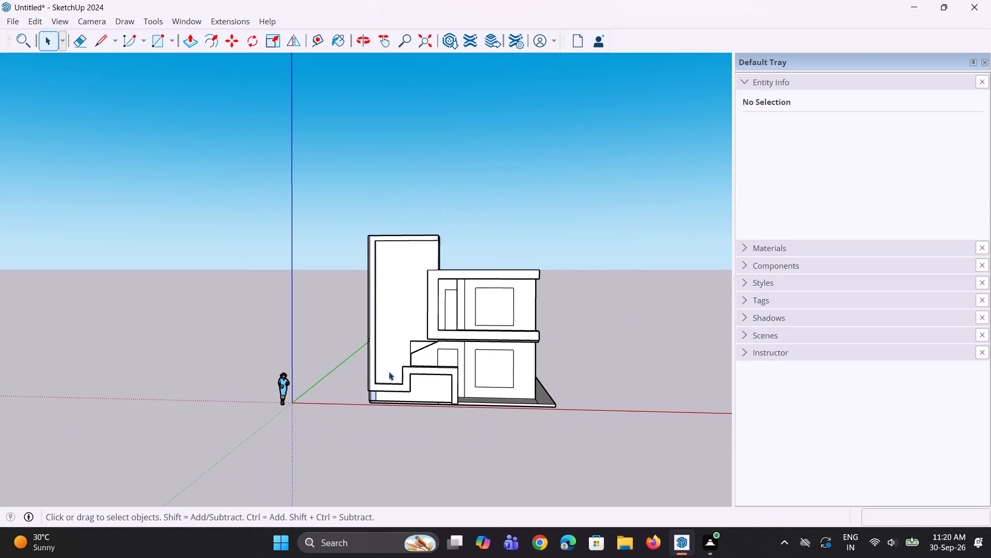
Move the top edge of the door-like outline on the upper-storey wall beside the tower up by 6".
middle_click_drag(389, 374, 234, 394)
scroll(364, 385, "up", 3)
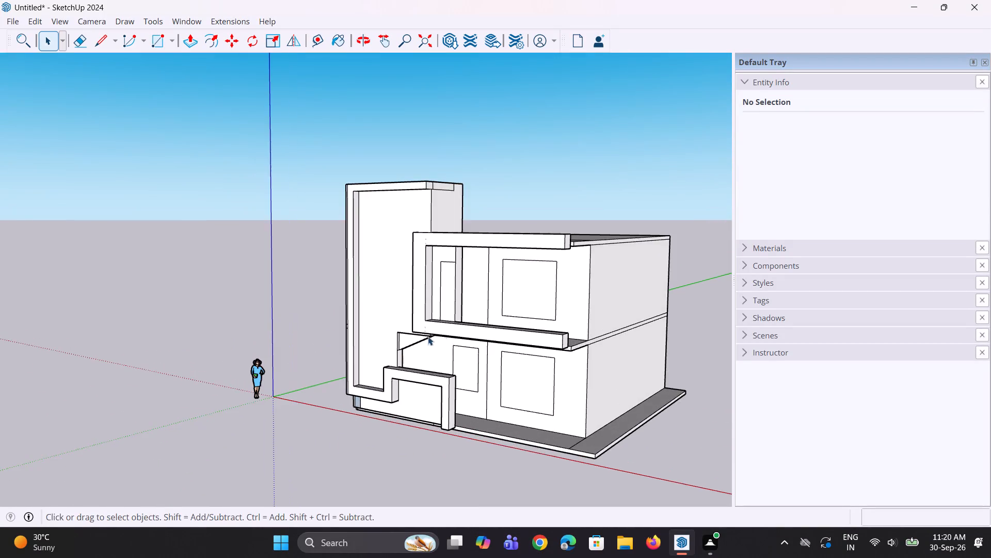
middle_click_drag(452, 336, 327, 327)
scroll(386, 389, "up", 7)
middle_click_drag(387, 344, 534, 363)
scroll(423, 331, "down", 2)
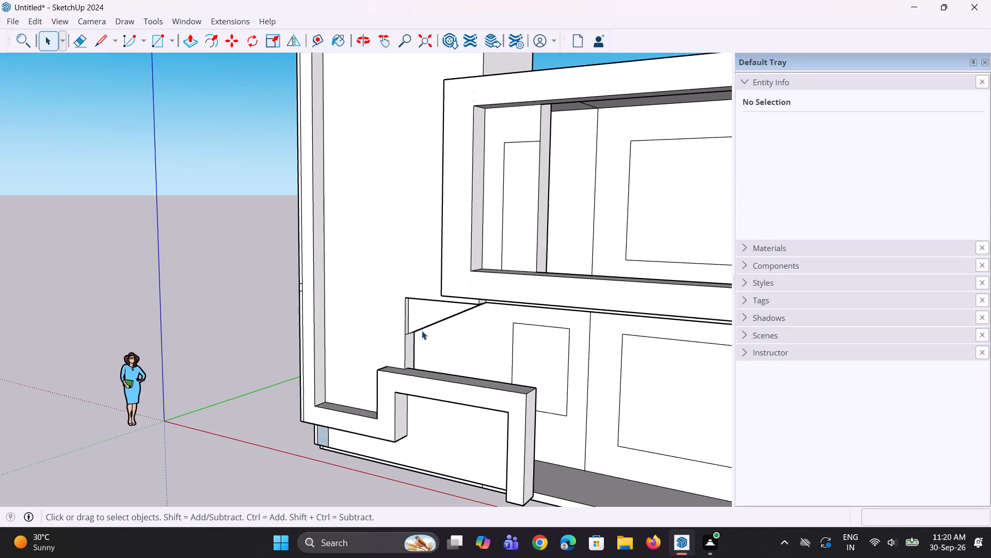
scroll(422, 331, "down", 3)
middle_click_drag(426, 331, 519, 336)
scroll(468, 245, "up", 5)
middle_click_drag(487, 238, 507, 245)
scroll(507, 245, "up", 1)
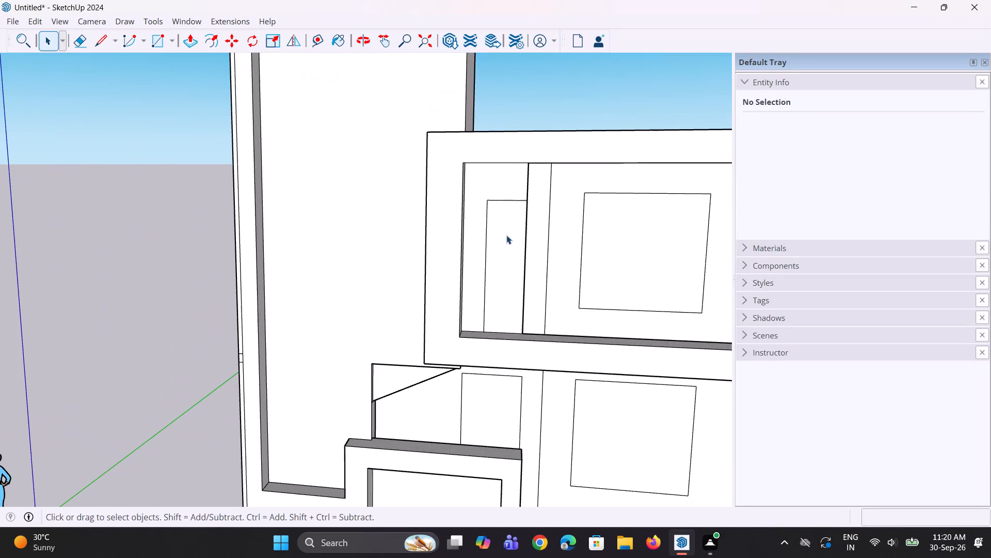
middle_click_drag(506, 235, 518, 216)
scroll(508, 234, "down", 5)
middle_click_drag(506, 238, 517, 225)
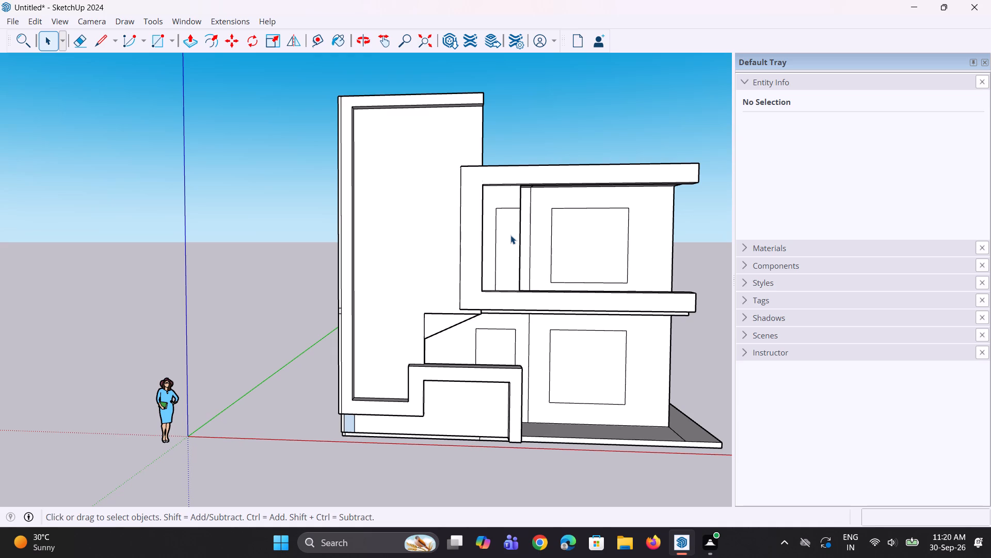
scroll(505, 210, "up", 2)
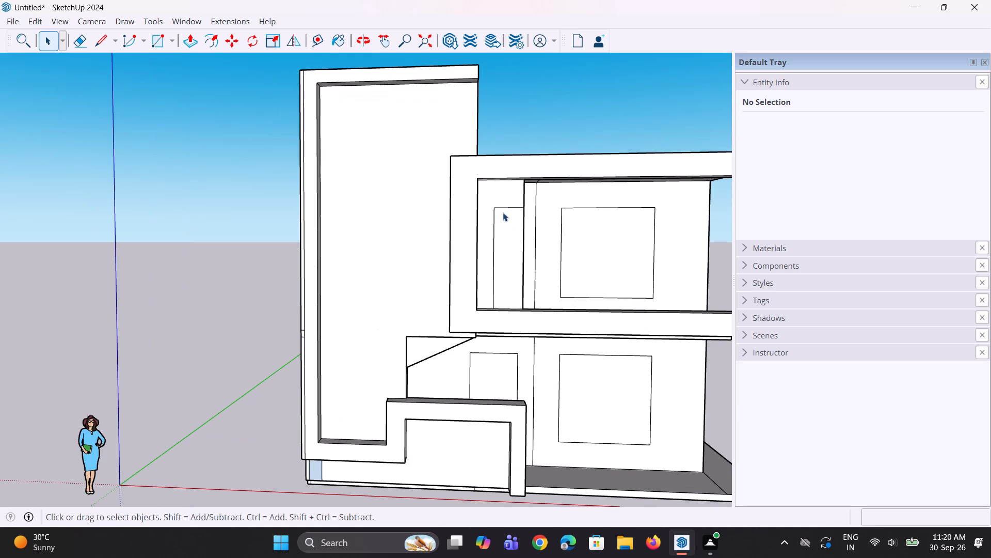
left_click(500, 207)
scroll(516, 215, "up", 2)
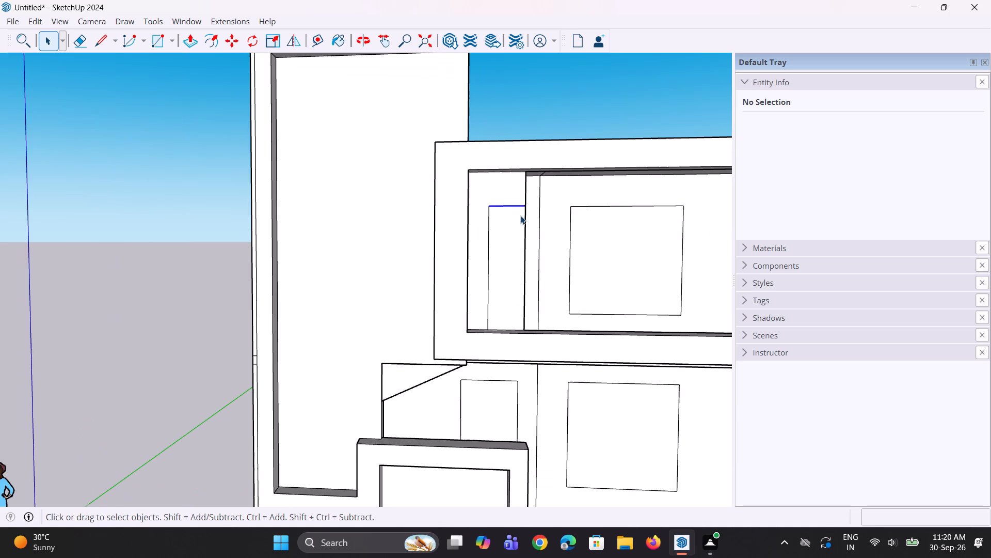
key("m")
left_click(527, 210)
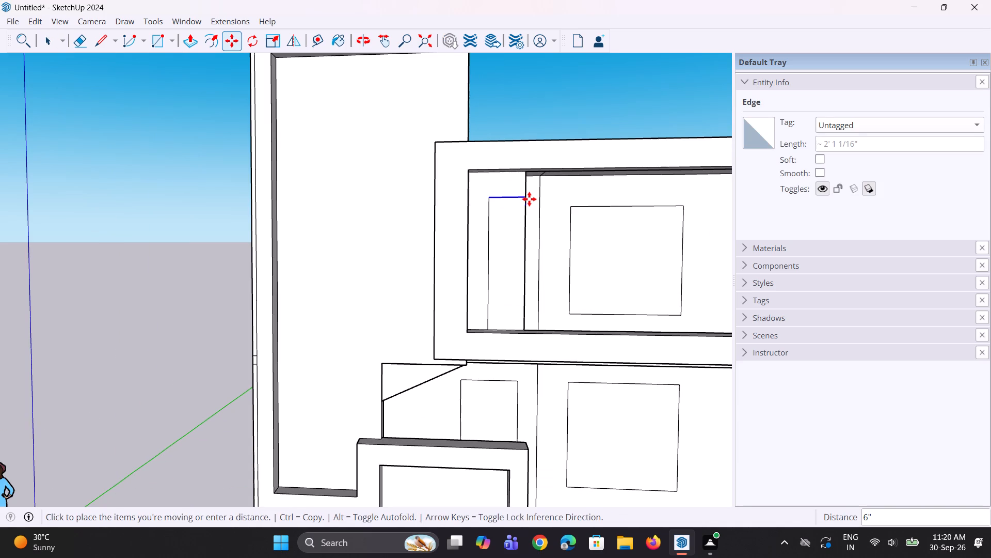
left_click(529, 199)
key("space")
key("space")
scroll(419, 259, "down", 3)
left_click(512, 156)
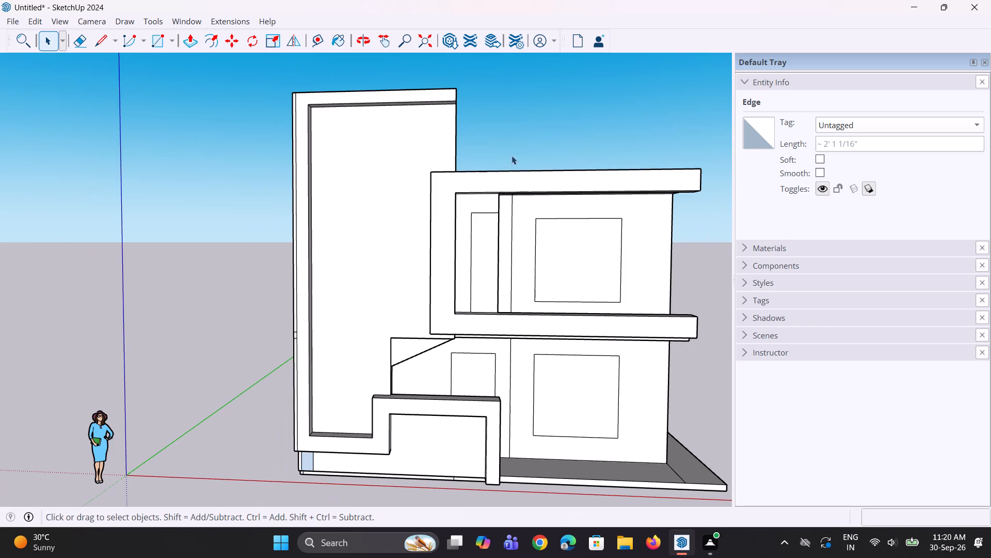
Erase the long vertical line running down the tower's front frame close to its outer corner.
middle_click_drag(418, 273, 450, 283)
scroll(392, 308, "down", 4)
middle_click_drag(405, 308, 412, 307)
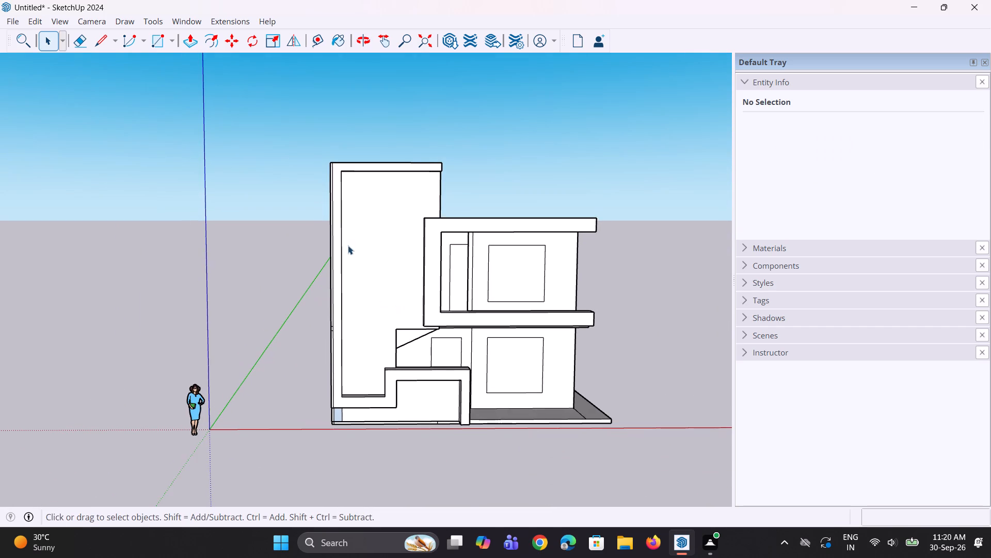
scroll(342, 222, "up", 4)
middle_click_drag(358, 222, 456, 227)
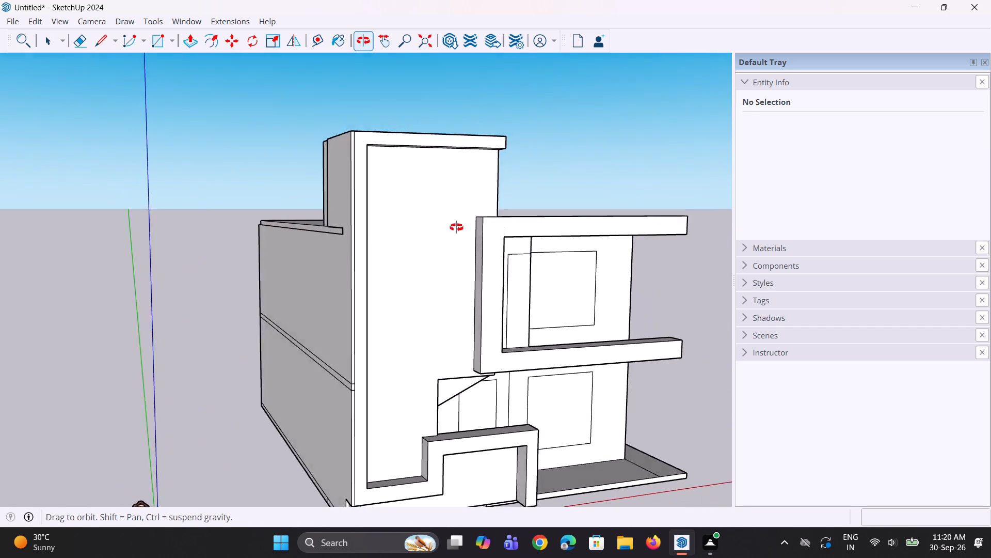
middle_click_drag(456, 227, 399, 252)
scroll(351, 219, "up", 6)
middle_click_drag(345, 229, 377, 239)
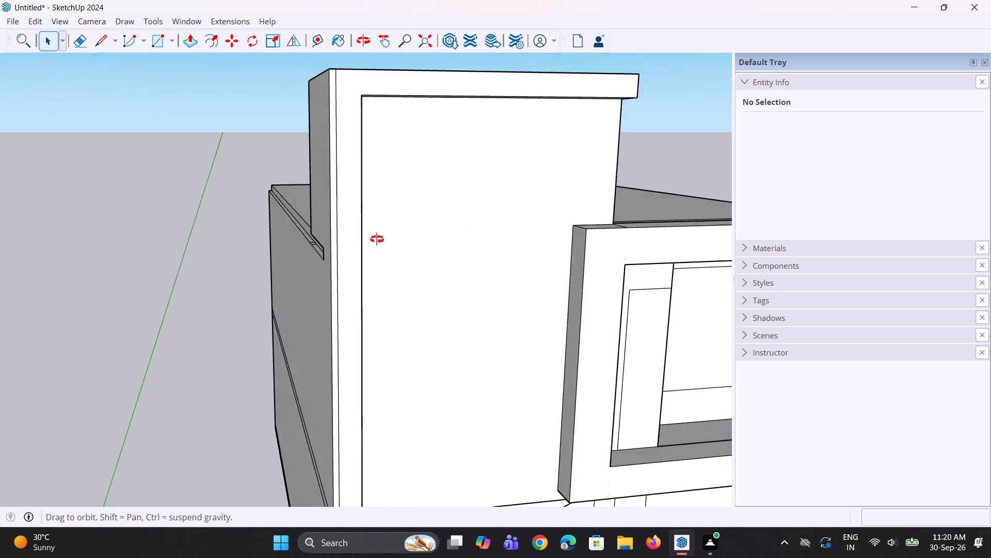
middle_click_drag(377, 239, 413, 262)
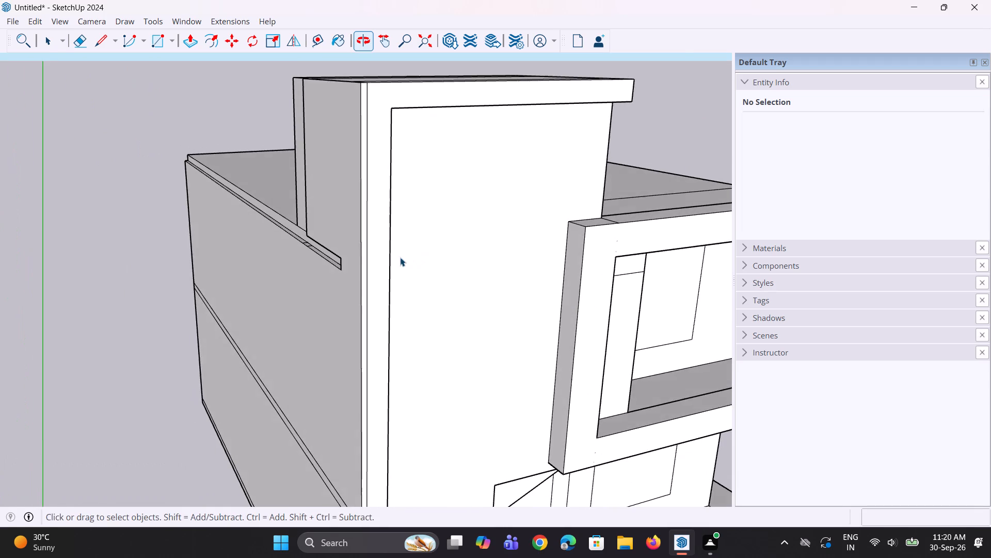
scroll(375, 253, "up", 3)
key("e")
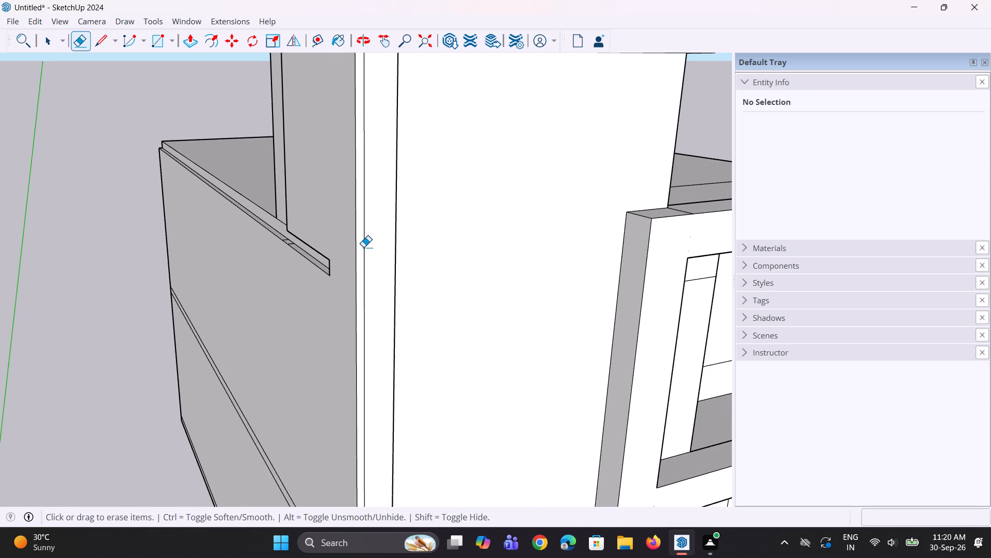
left_click(363, 247)
Erase the short leftover edges at floor-slab level and the vertical line below them on the tower's front frame.
scroll(382, 271, "down", 11)
middle_click_drag(402, 282, 362, 273)
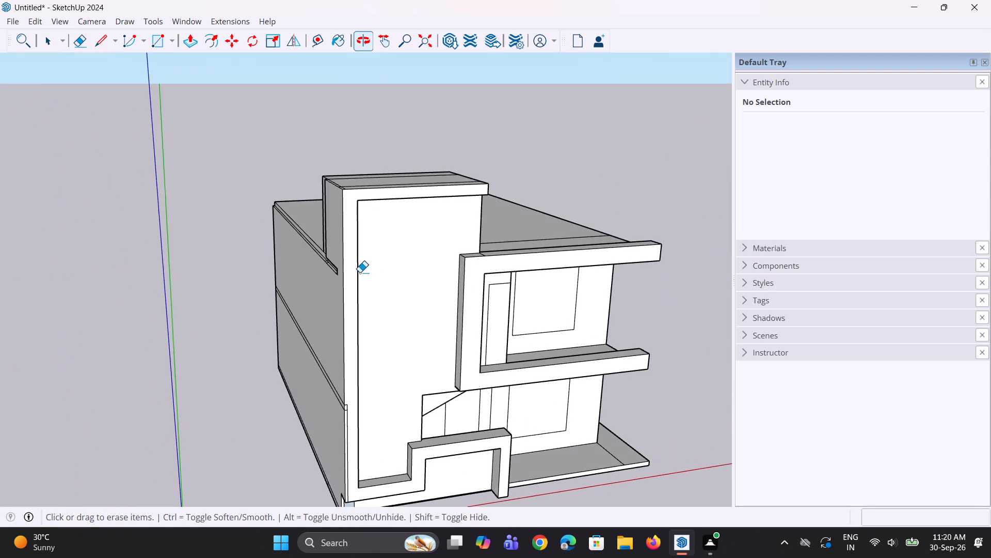
key("space")
scroll(344, 418, "up", 14)
key("e")
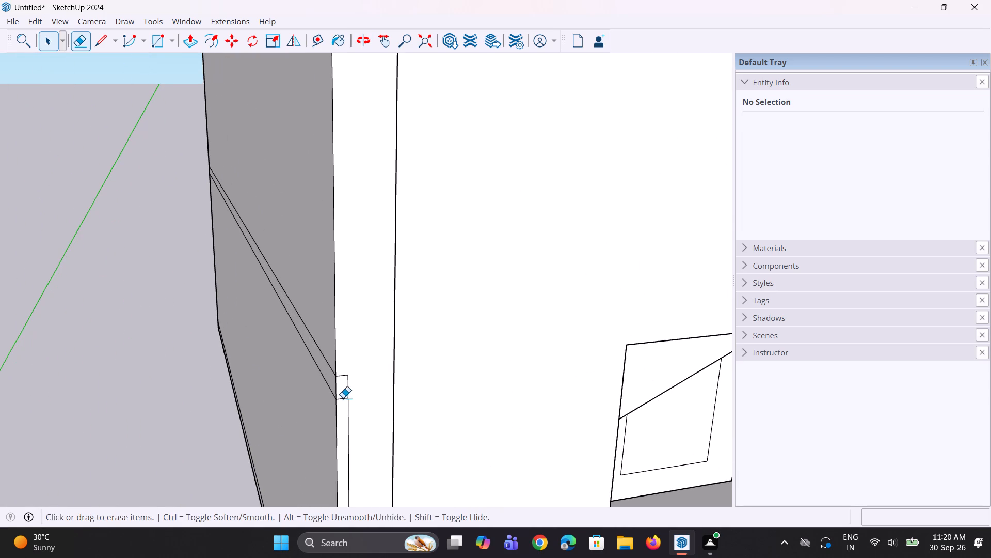
left_click(348, 388)
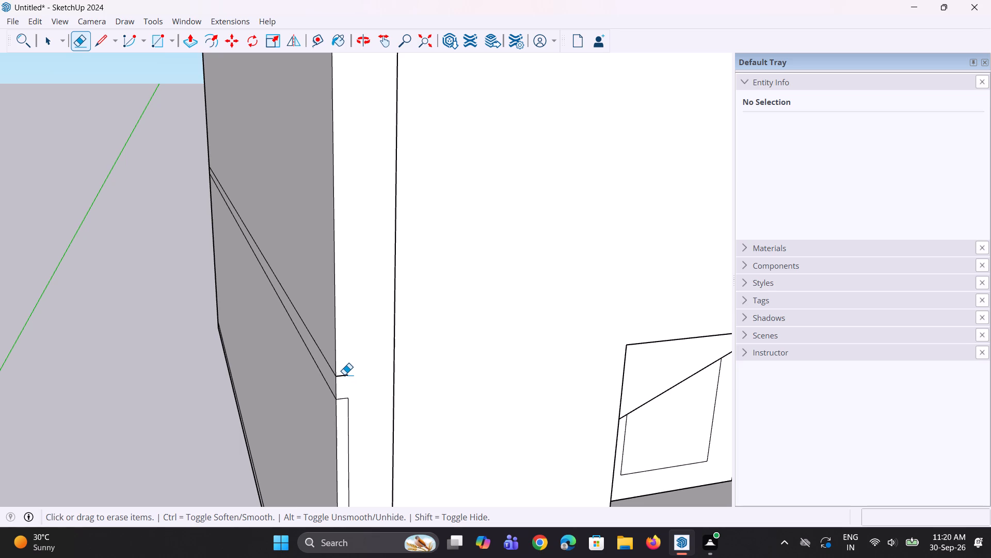
left_click(344, 375)
left_click(345, 401)
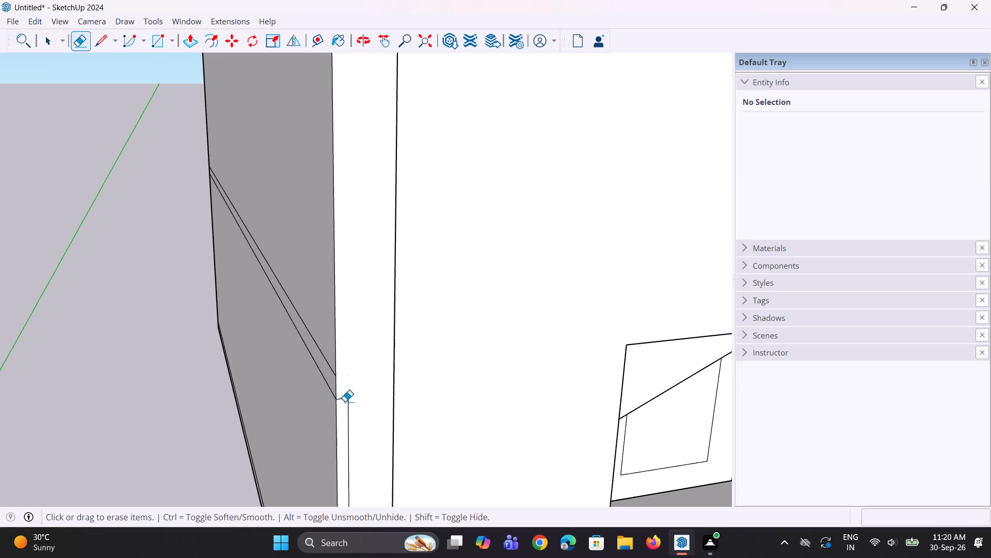
left_click(345, 400)
left_click(350, 400)
Examine the house from all sides, including the side and rear walls and the front elevation.
scroll(348, 400, "down", 6)
middle_click_drag(502, 416, 313, 363)
scroll(433, 392, "down", 5)
middle_click_drag(467, 434, 153, 375)
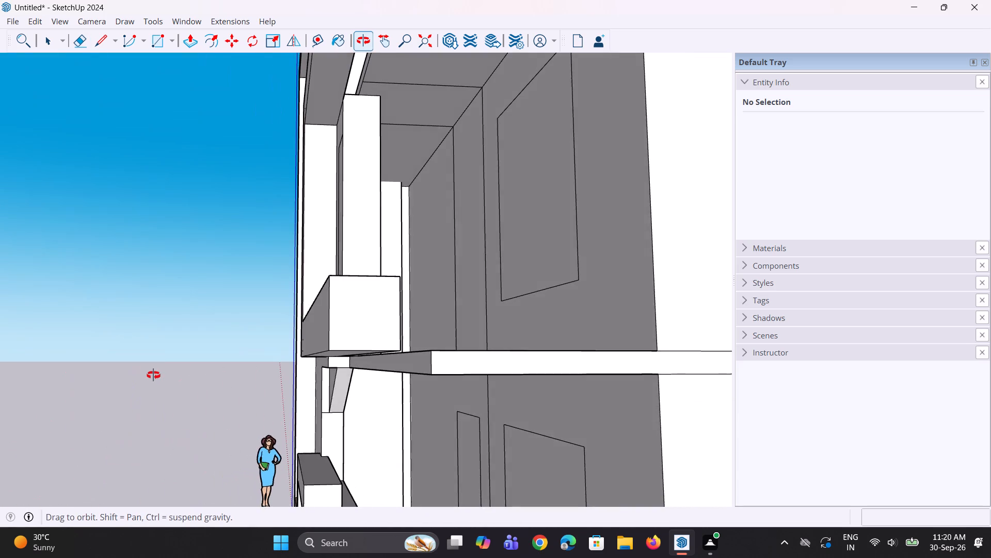
middle_click_drag(153, 375, 564, 372)
scroll(500, 371, "down", 4)
middle_click_drag(405, 364, 563, 378)
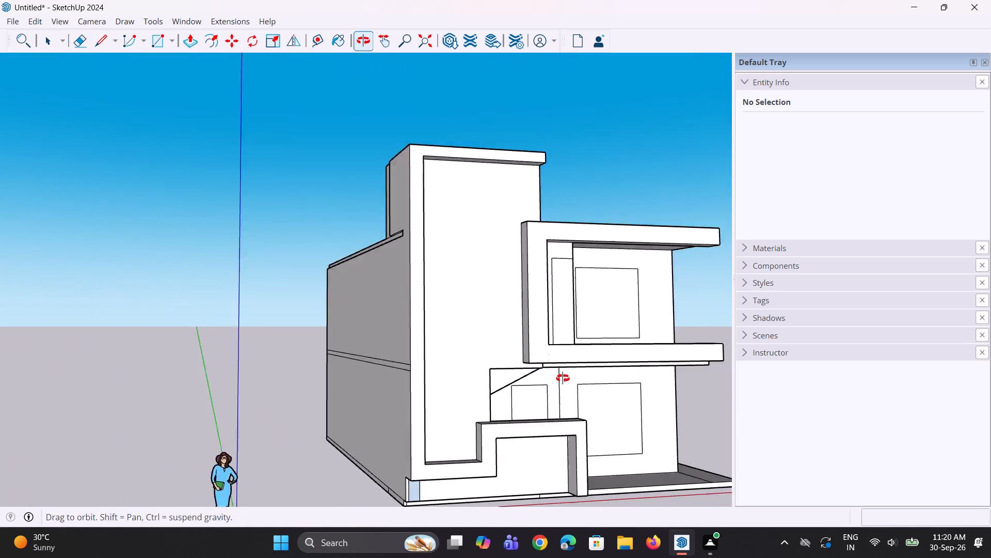
middle_click_drag(563, 378, 670, 367)
middle_click_drag(215, 376, 451, 353)
middle_click_drag(99, 392, 408, 424)
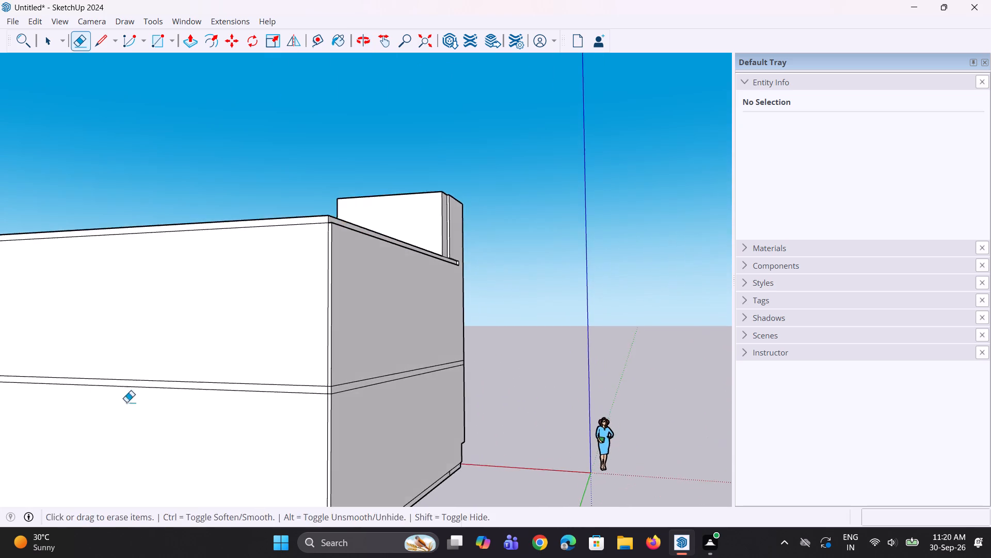
middle_click_drag(97, 401, 420, 432)
middle_click_drag(175, 399, 385, 411)
middle_click_drag(45, 410, 262, 410)
middle_click_drag(199, 409, 230, 409)
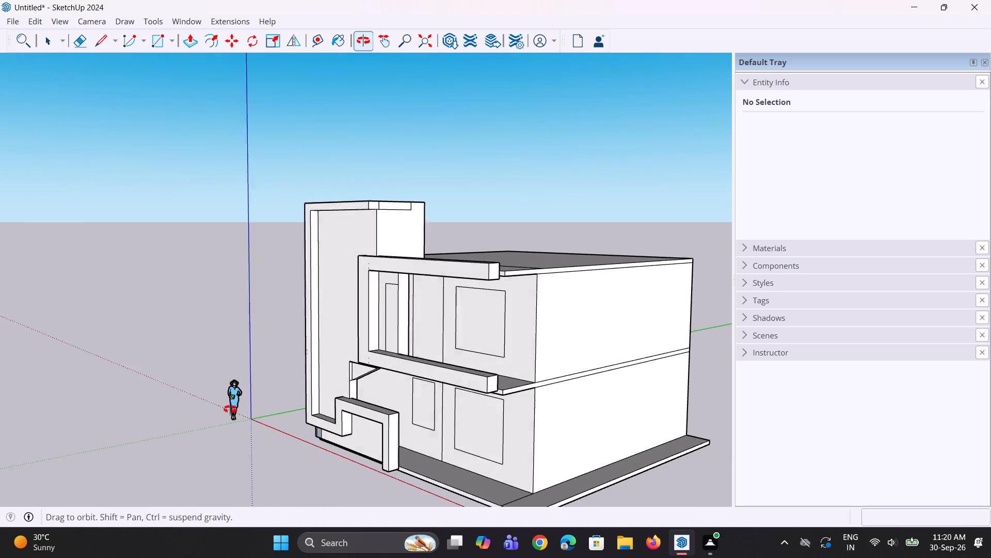
middle_click_drag(230, 409, 418, 416)
middle_click_drag(108, 416, 211, 414)
Draw a 6" vertical line along the tower's outer corner, joining the ends of the two floor-slab lines on the side wall.
scroll(324, 363, "up", 5)
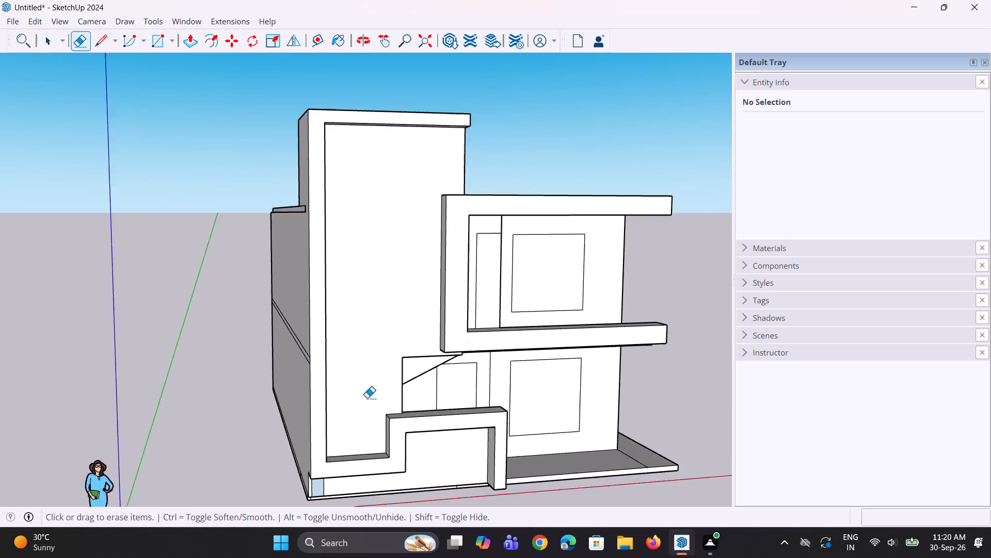
scroll(367, 398, "up", 1)
middle_click_drag(353, 395, 296, 370)
middle_click_drag(309, 389, 439, 424)
scroll(338, 425, "up", 1)
middle_click_drag(162, 425, 327, 420)
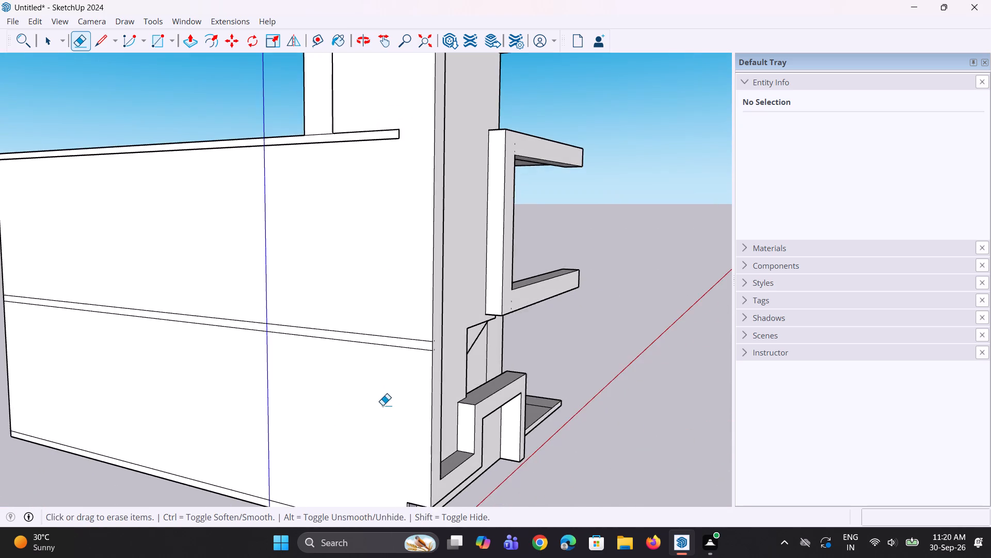
scroll(386, 405, "up", 3)
scroll(345, 416, "up", 2)
key("l")
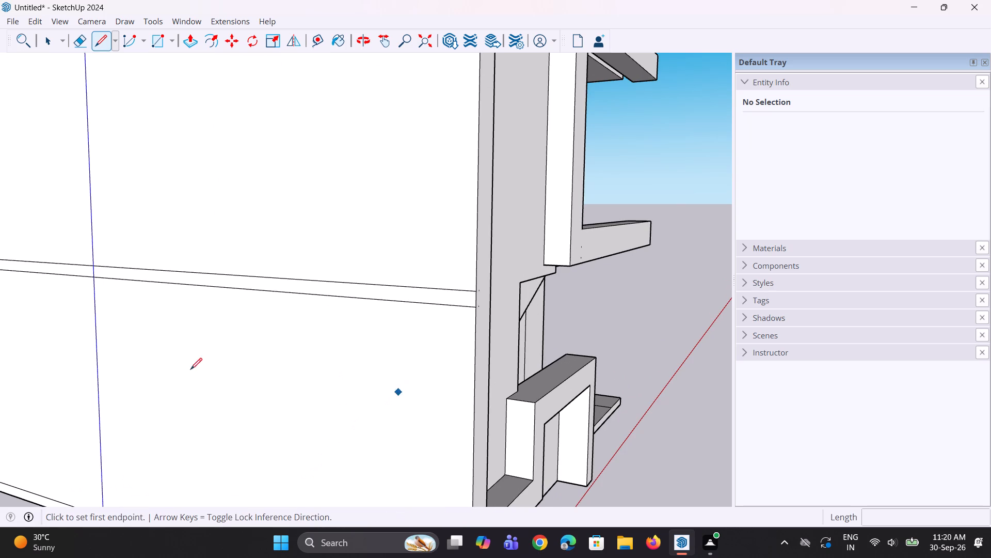
scroll(483, 309, "up", 3)
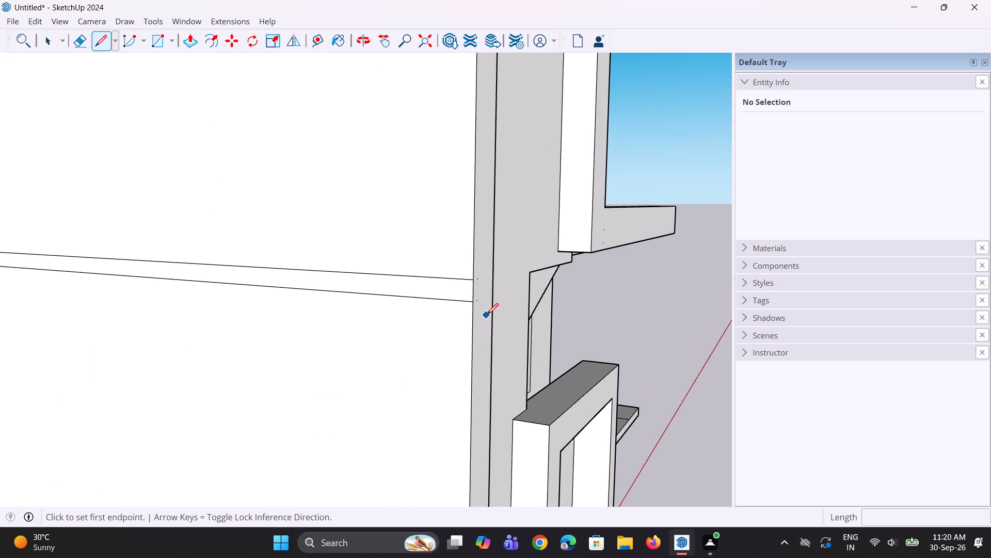
scroll(487, 315, "up", 4)
left_click(469, 299)
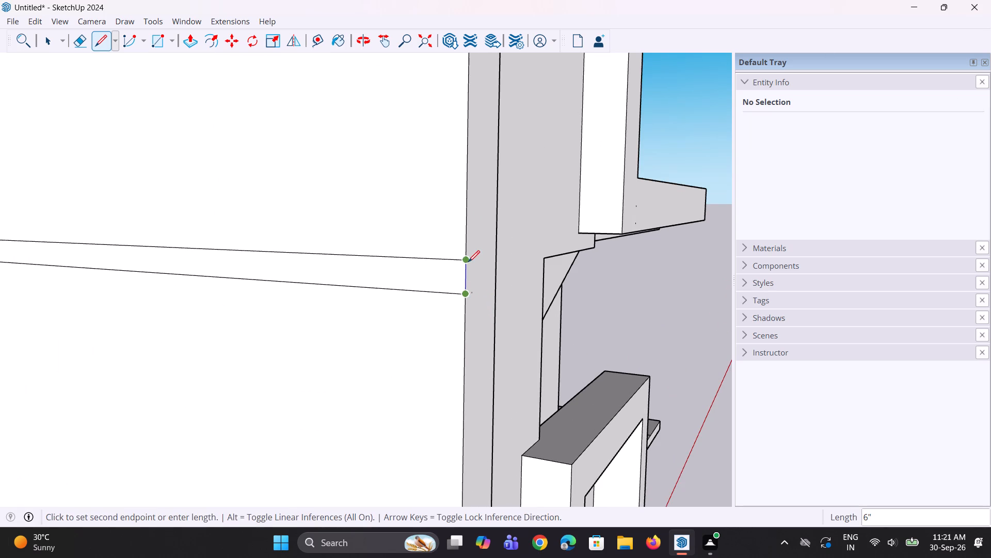
left_click(468, 261)
key("space")
key("space")
Copy the inner vertical edge of the tower's recessed front face 6" inward from the frame.
scroll(466, 270, "down", 1)
middle_click_drag(465, 271, 351, 272)
scroll(357, 269, "down", 5)
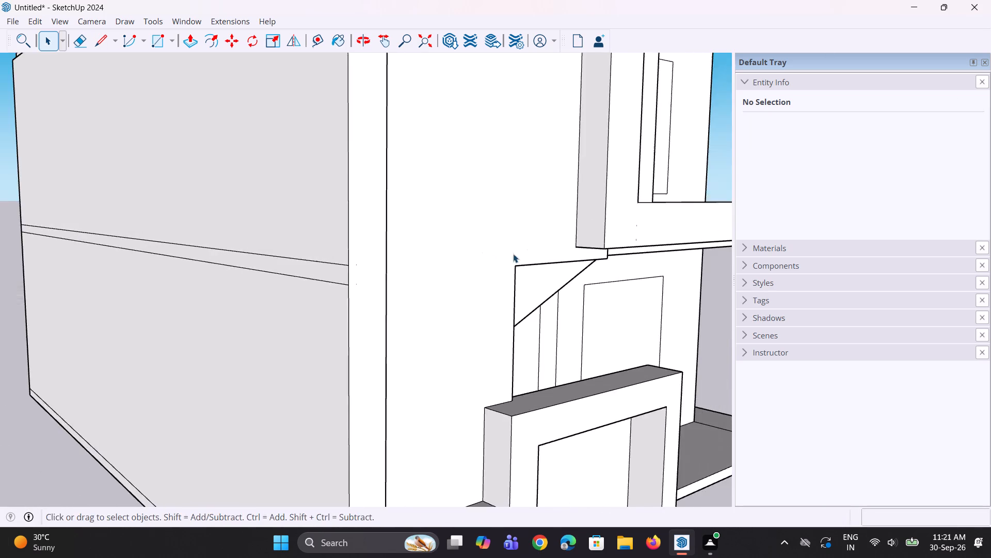
middle_click_drag(514, 254, 341, 260)
left_click(233, 244)
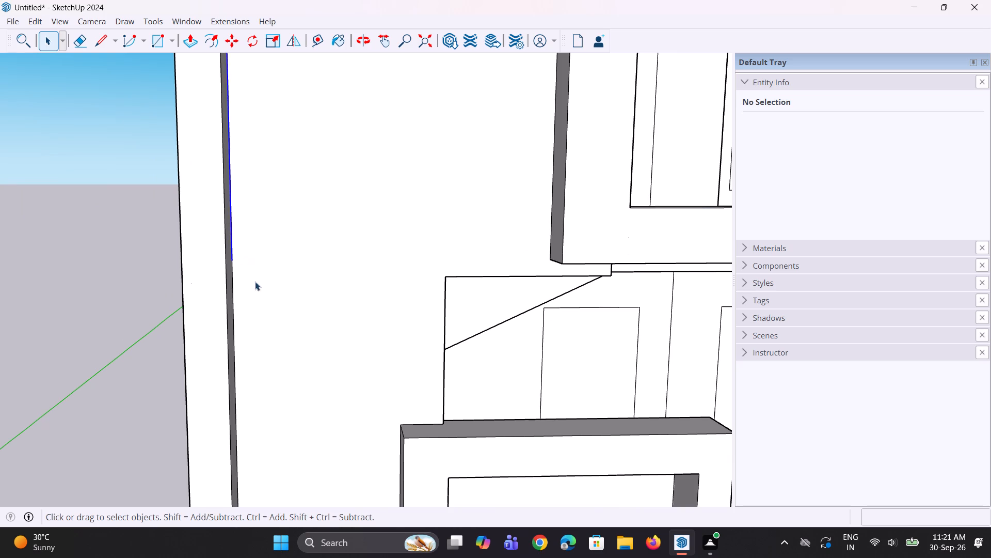
scroll(261, 282, "down", 5)
key("m")
scroll(292, 254, "down", 2)
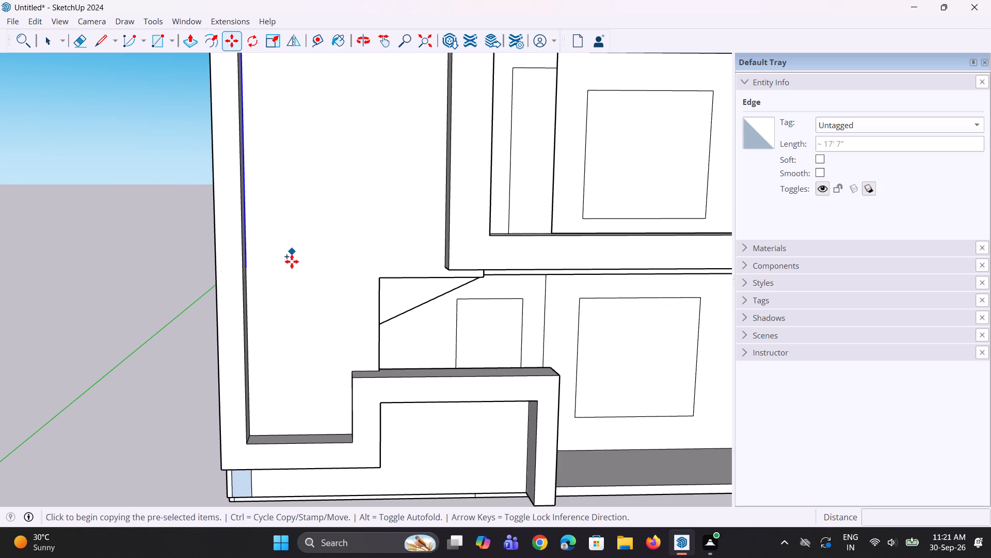
scroll(292, 261, "down", 10)
scroll(302, 107, "up", 11)
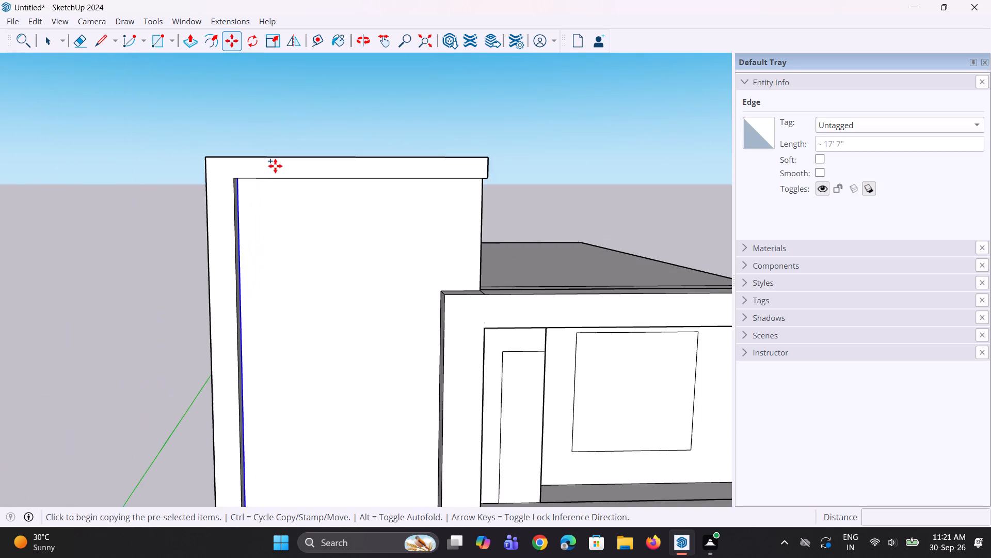
scroll(275, 166, "up", 2)
middle_click_drag(275, 168, 242, 123)
scroll(235, 191, "up", 3)
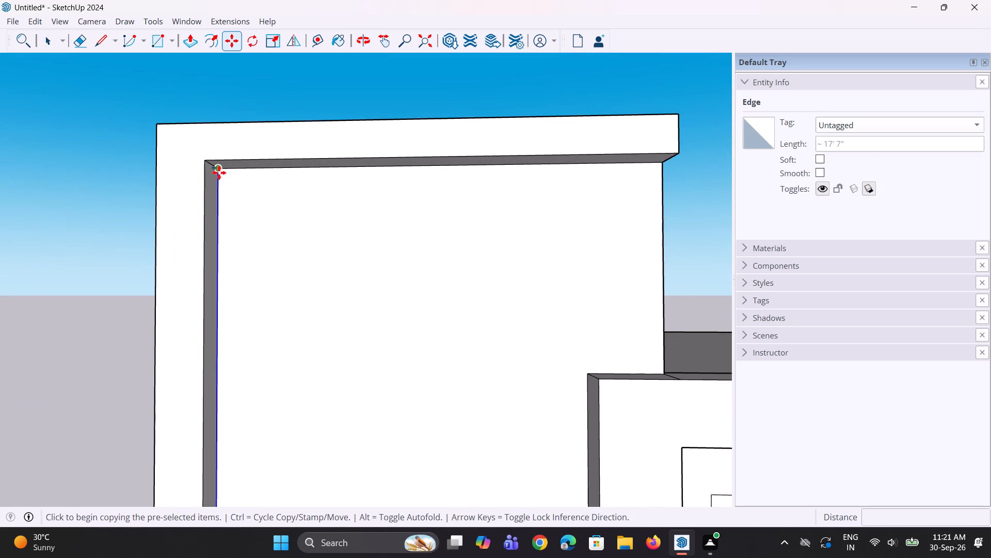
left_click(219, 173)
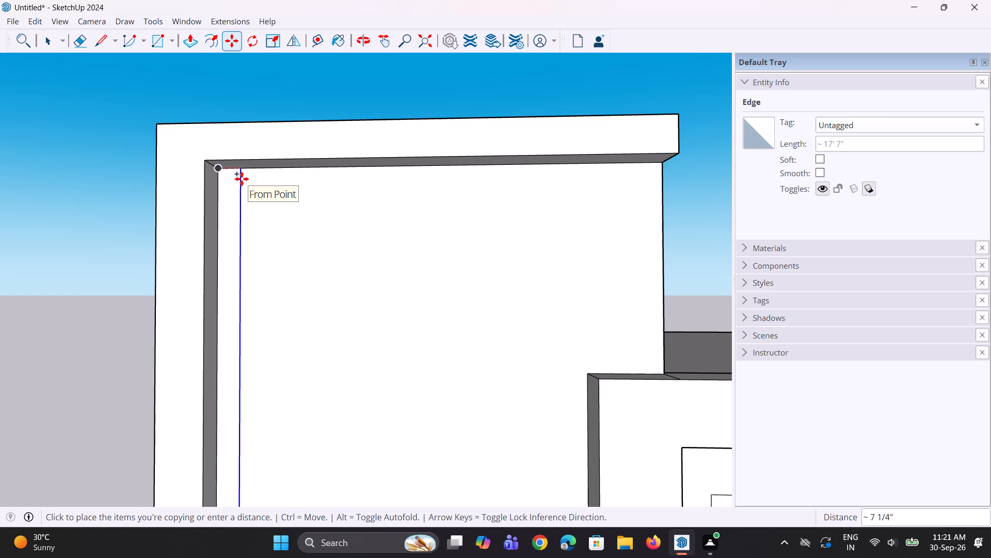
key("6")
key("shift+quotedbl")
key("Return")
scroll(261, 202, "down", 9)
middle_click_drag(300, 253, 329, 253)
scroll(326, 246, "down", 2)
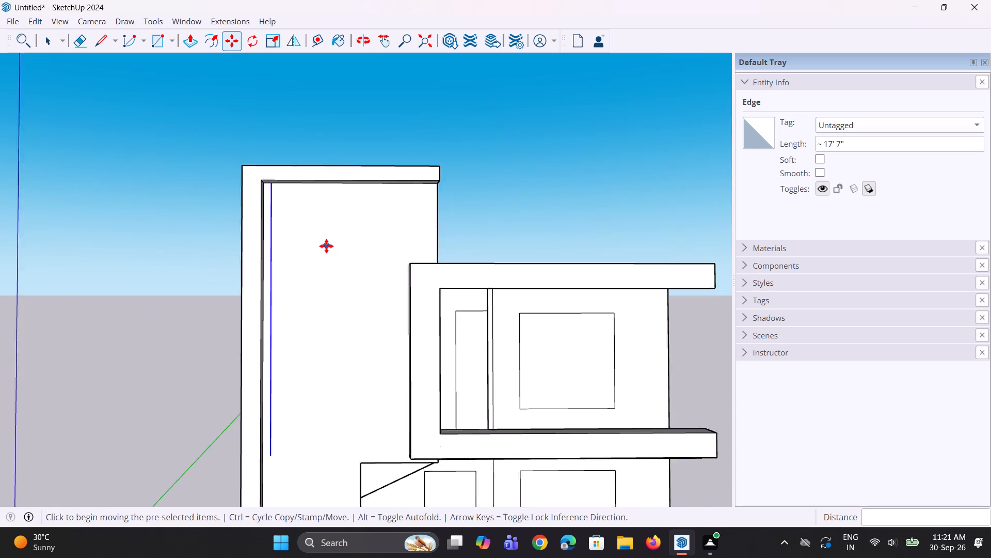
scroll(326, 246, "down", 3)
middle_click(334, 276)
key("space")
middle_click_drag(339, 328, 254, 324)
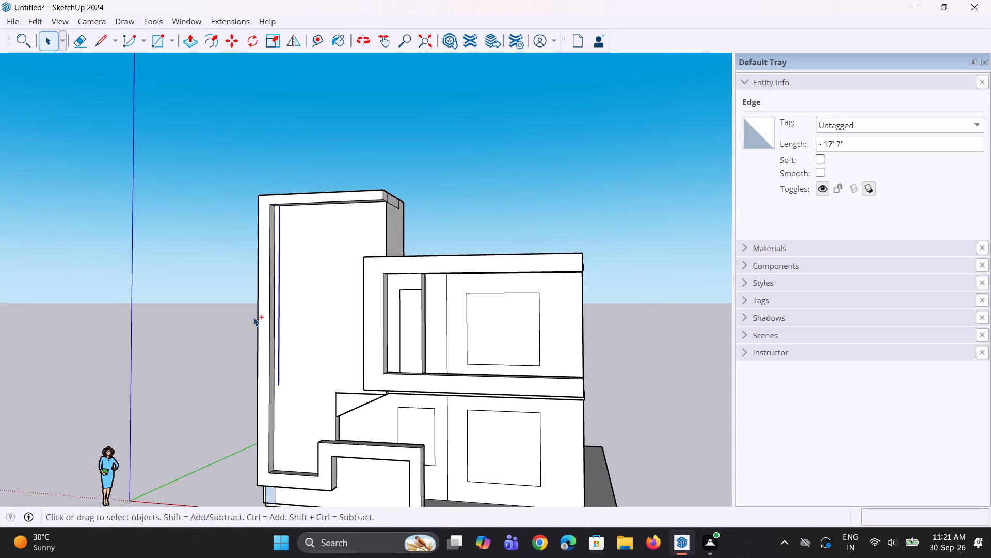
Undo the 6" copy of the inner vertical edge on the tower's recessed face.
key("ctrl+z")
Group the three collinear edge segments that form the inner vertical edge of the tower's recessed front face.
scroll(265, 347, "up", 4)
middle_click_drag(315, 395, 255, 396)
scroll(259, 396, "up", 6)
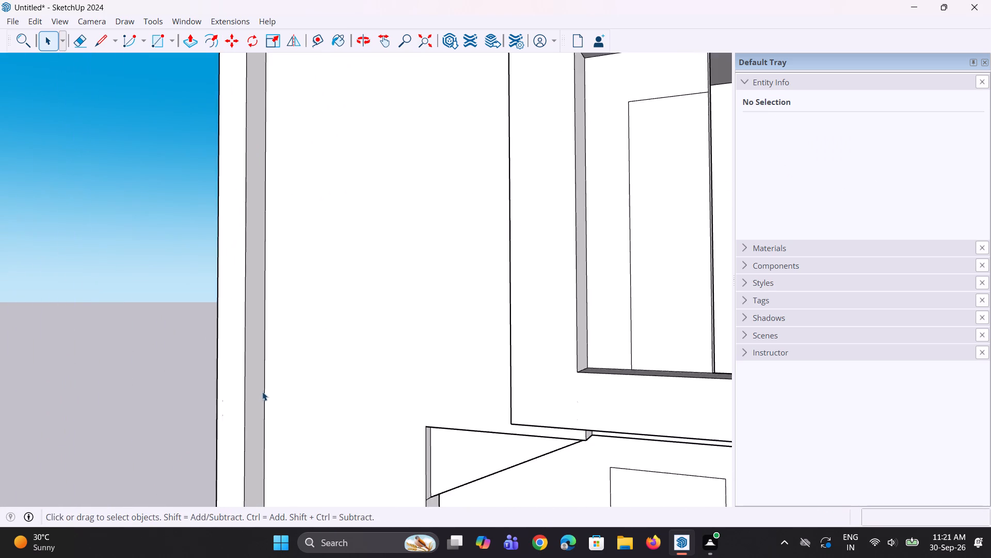
scroll(262, 392, "up", 7)
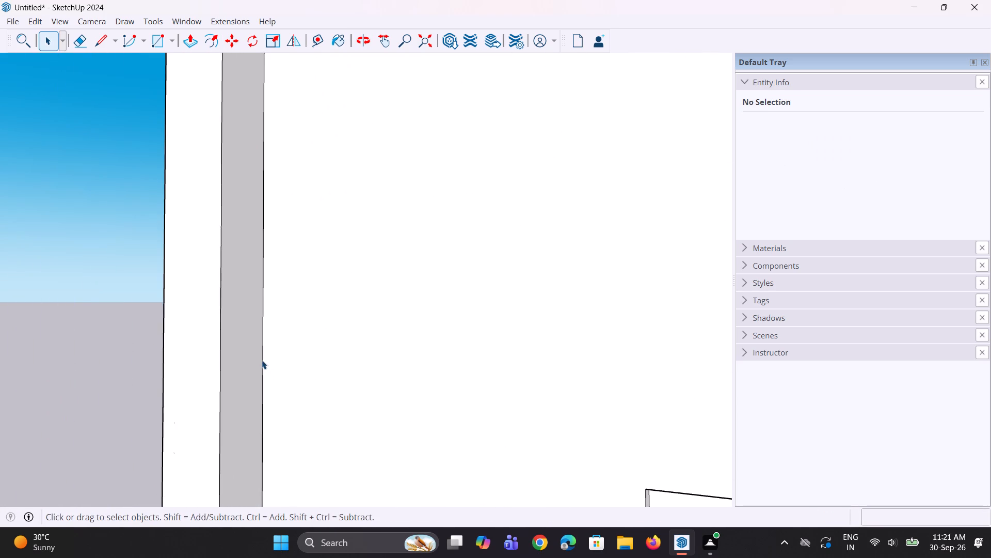
left_click(262, 360)
scroll(261, 350, "down", 11)
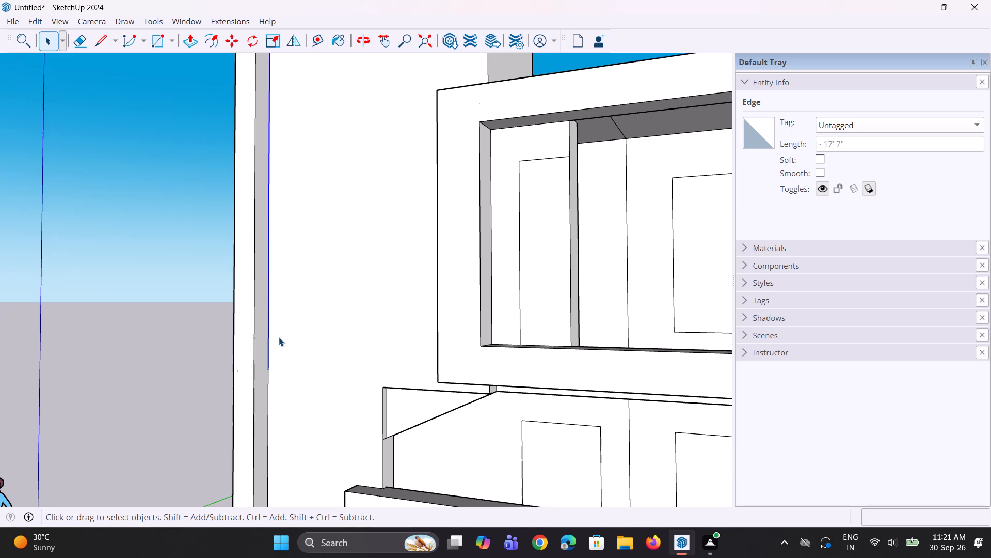
left_click(270, 381, "ctrl")
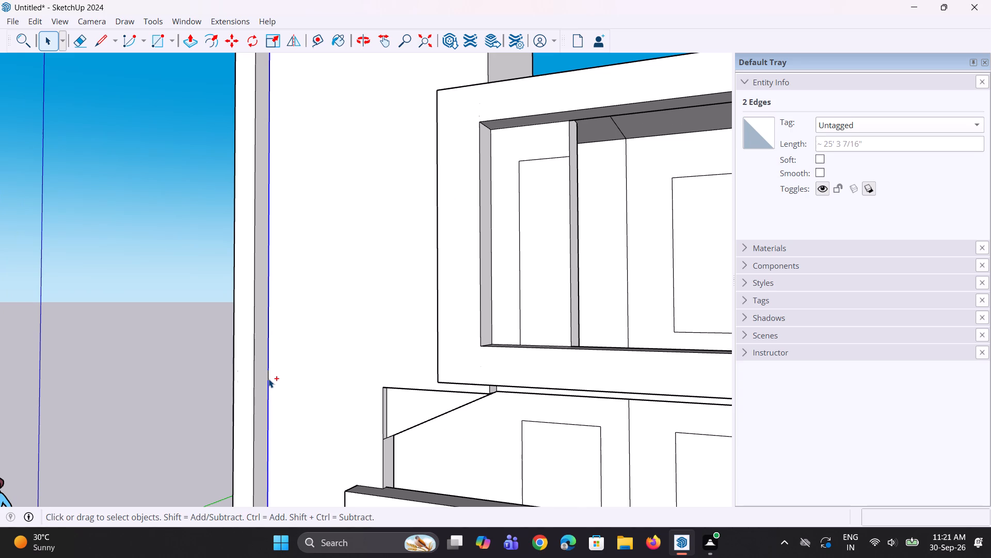
left_click(268, 379, "ctrl")
left_click(268, 376, "ctrl")
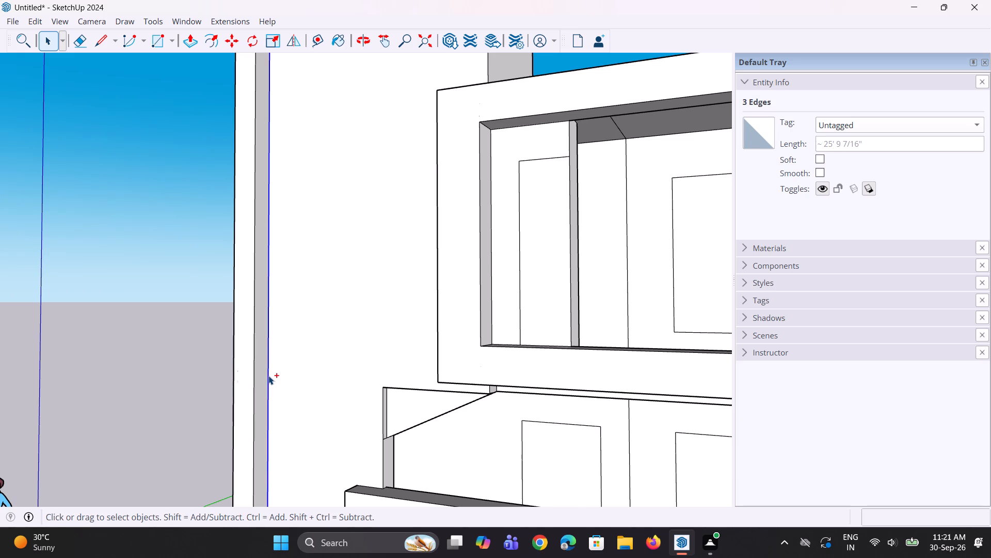
right_click(269, 376)
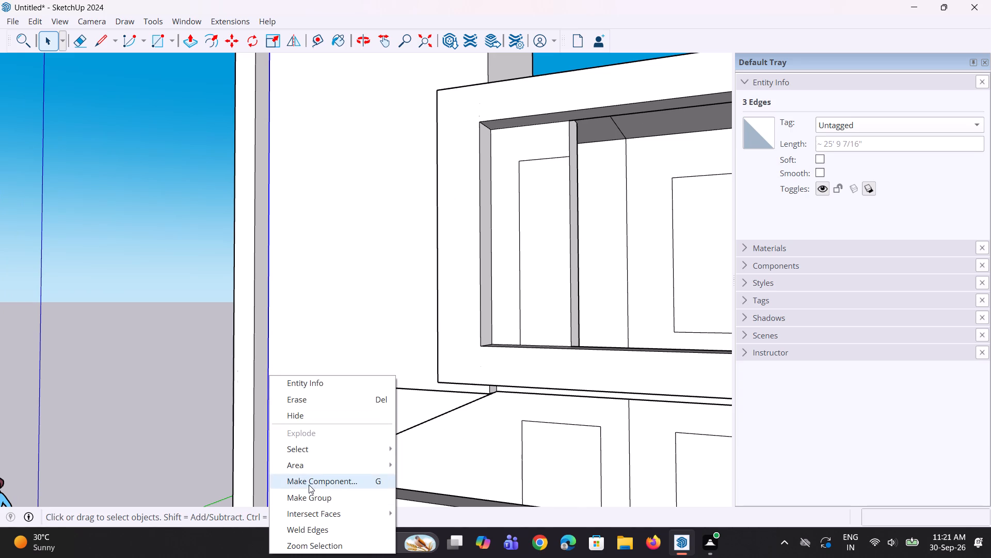
left_click(311, 493)
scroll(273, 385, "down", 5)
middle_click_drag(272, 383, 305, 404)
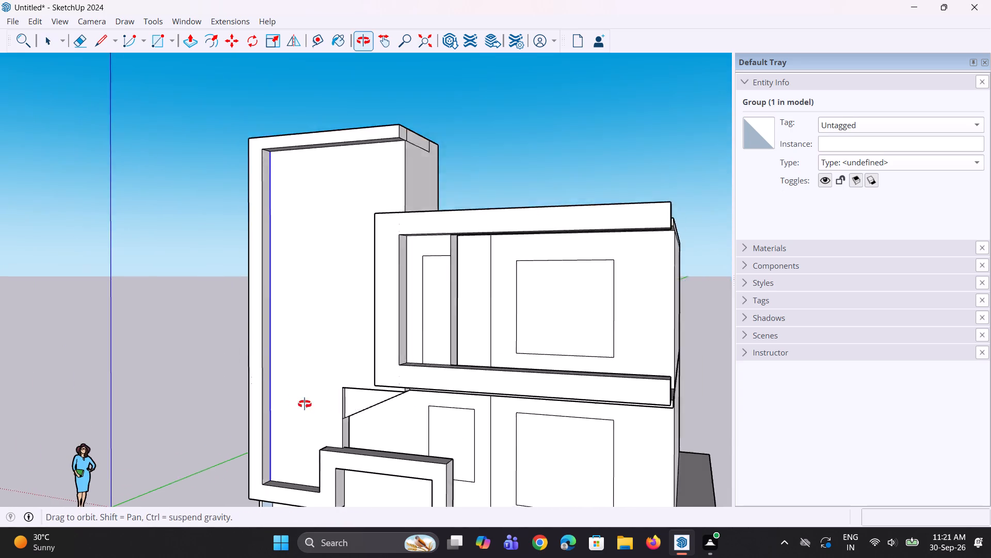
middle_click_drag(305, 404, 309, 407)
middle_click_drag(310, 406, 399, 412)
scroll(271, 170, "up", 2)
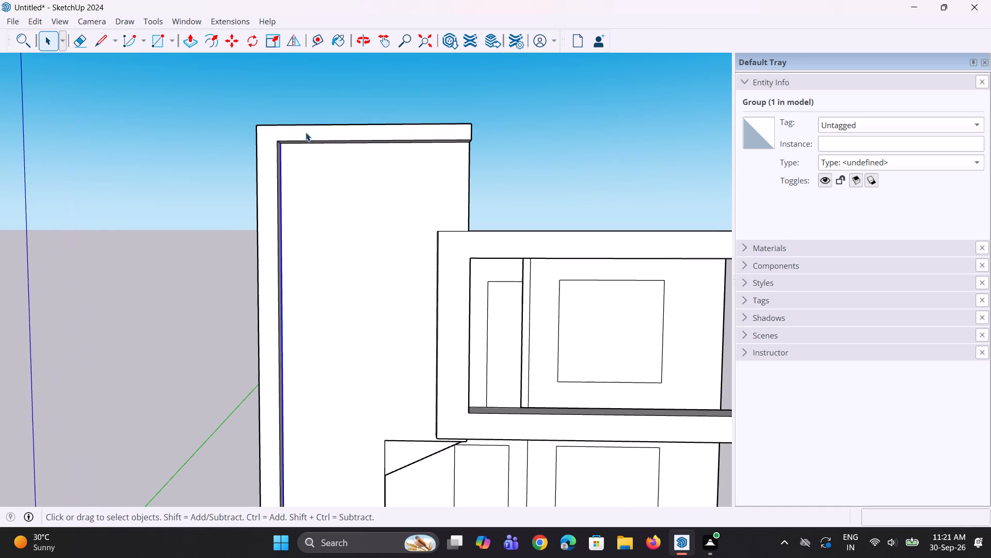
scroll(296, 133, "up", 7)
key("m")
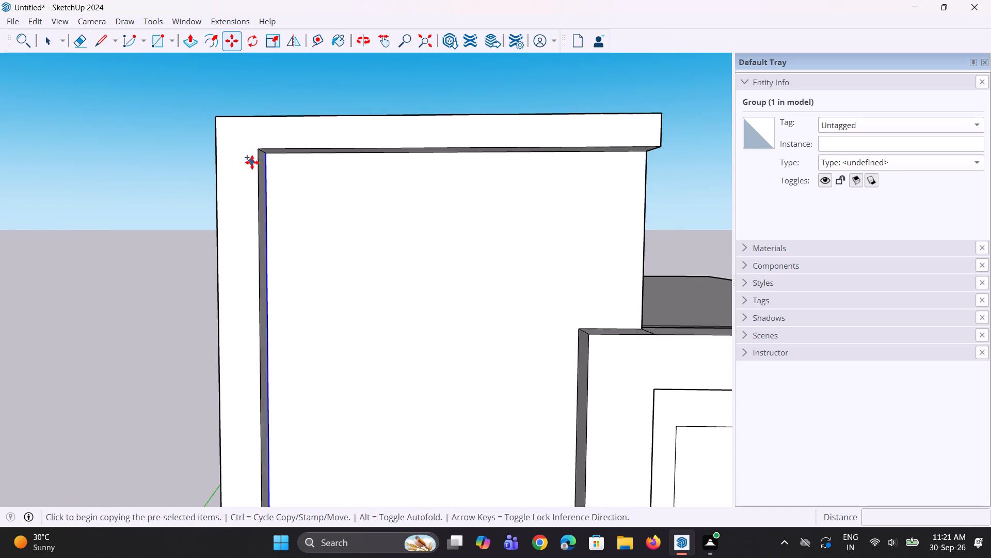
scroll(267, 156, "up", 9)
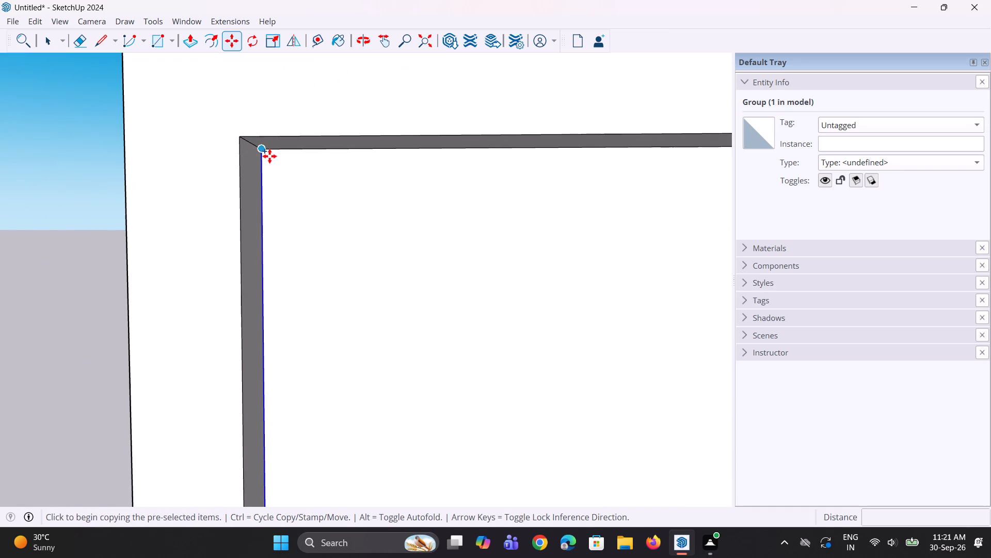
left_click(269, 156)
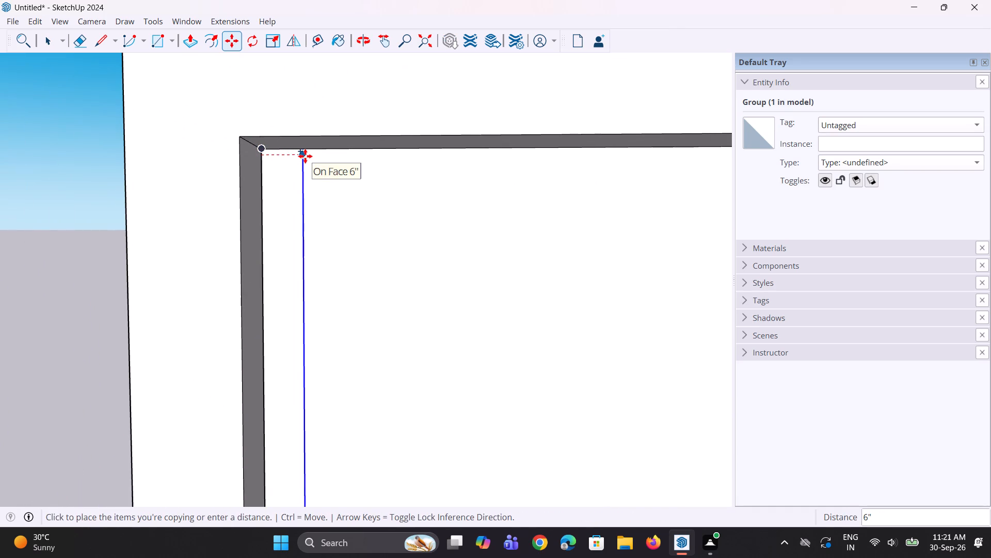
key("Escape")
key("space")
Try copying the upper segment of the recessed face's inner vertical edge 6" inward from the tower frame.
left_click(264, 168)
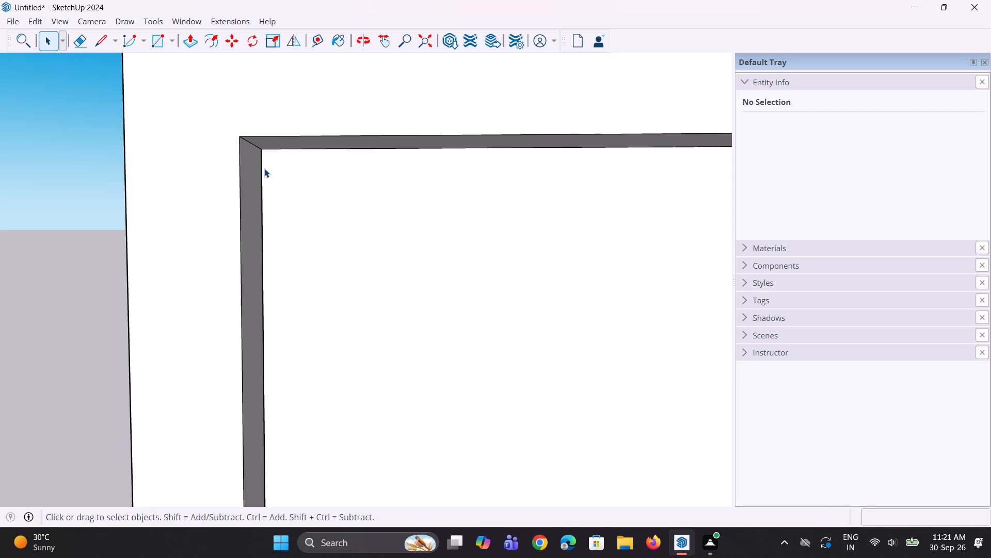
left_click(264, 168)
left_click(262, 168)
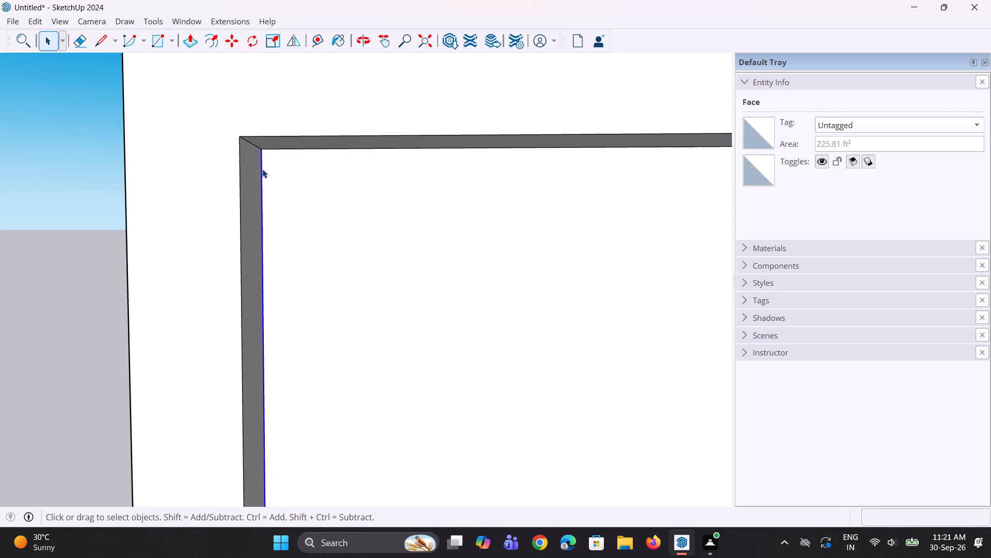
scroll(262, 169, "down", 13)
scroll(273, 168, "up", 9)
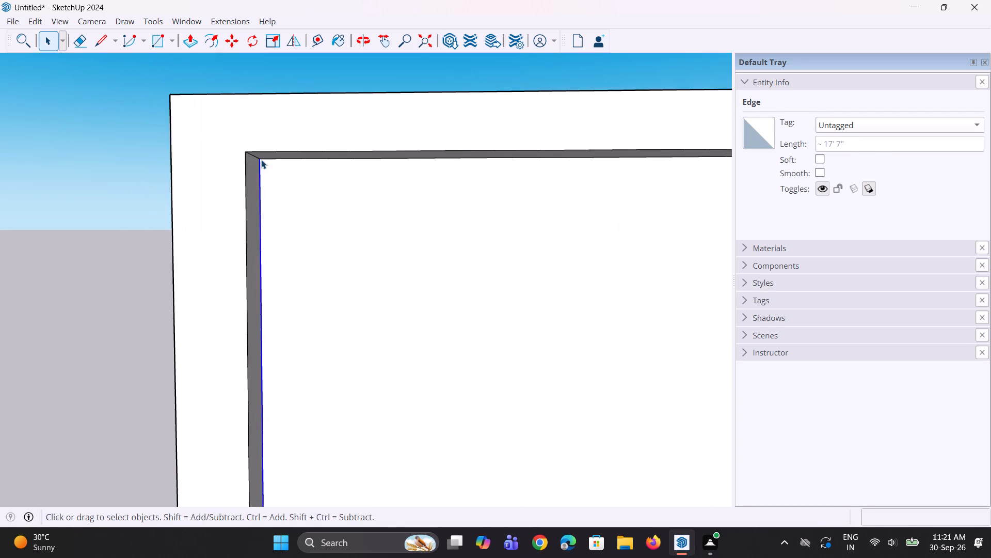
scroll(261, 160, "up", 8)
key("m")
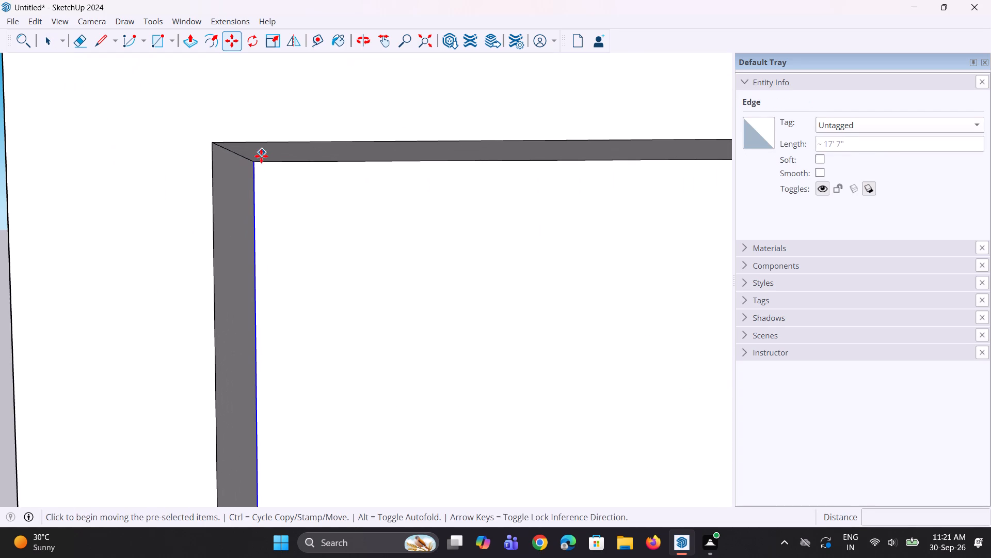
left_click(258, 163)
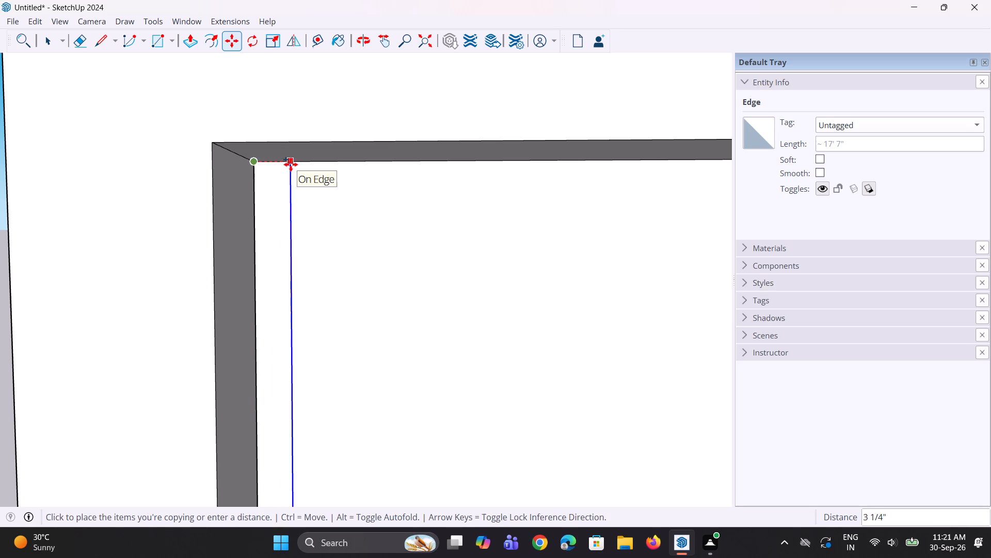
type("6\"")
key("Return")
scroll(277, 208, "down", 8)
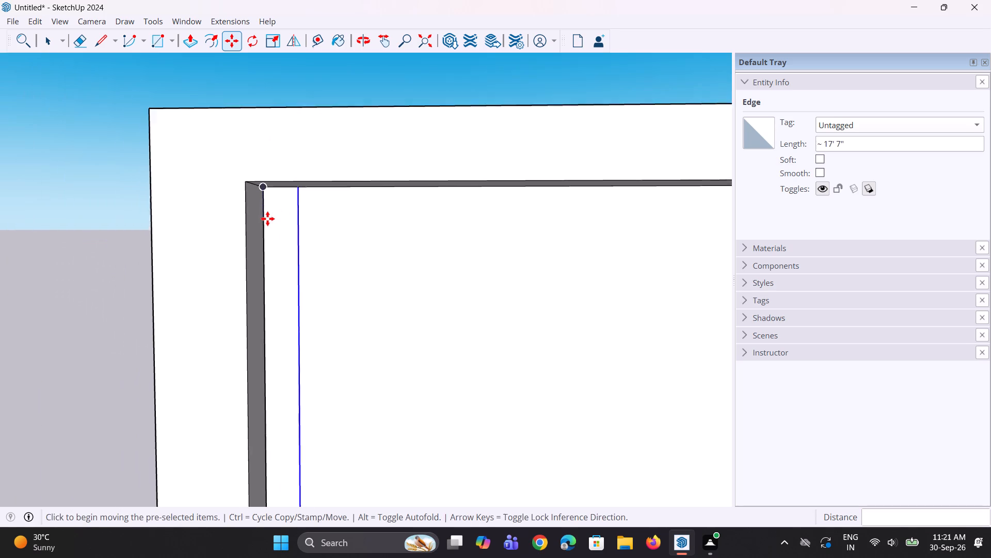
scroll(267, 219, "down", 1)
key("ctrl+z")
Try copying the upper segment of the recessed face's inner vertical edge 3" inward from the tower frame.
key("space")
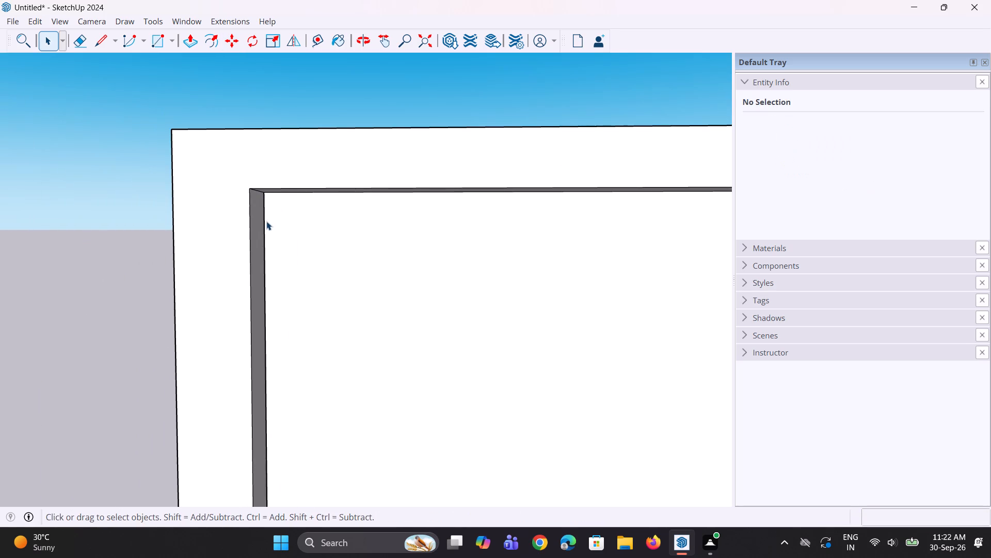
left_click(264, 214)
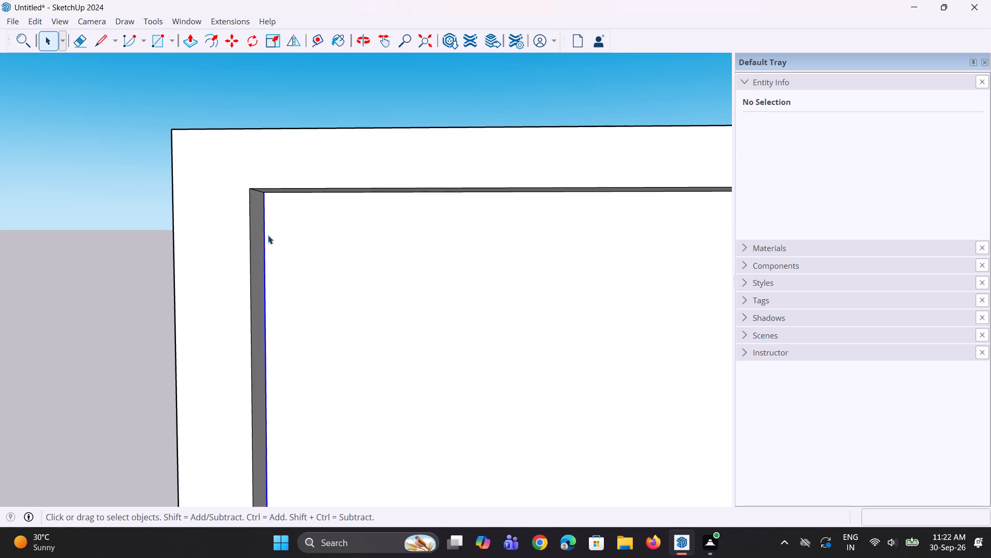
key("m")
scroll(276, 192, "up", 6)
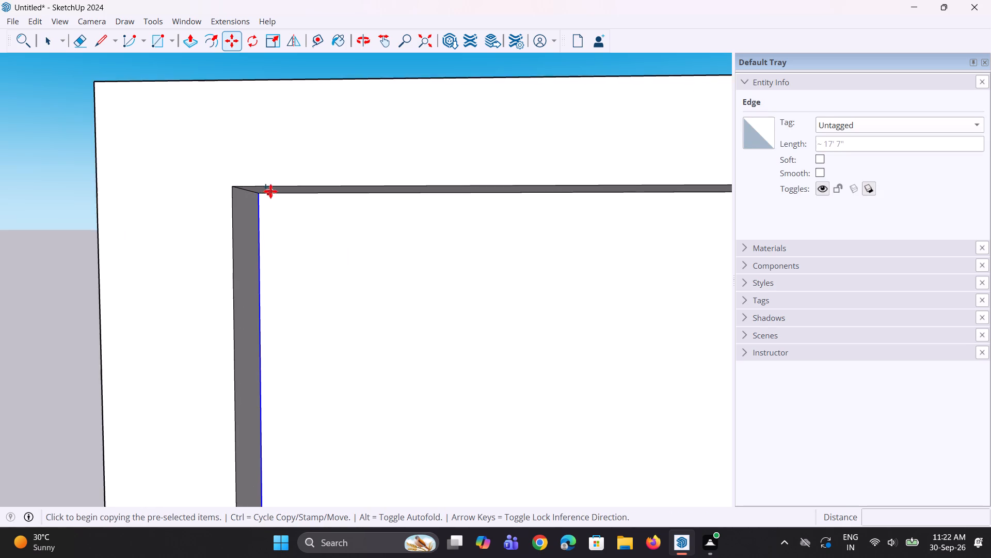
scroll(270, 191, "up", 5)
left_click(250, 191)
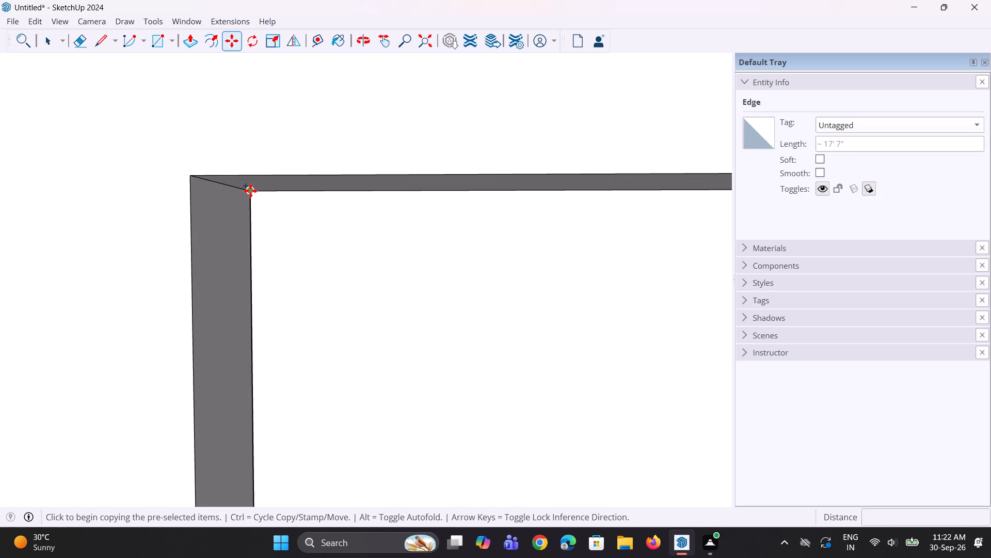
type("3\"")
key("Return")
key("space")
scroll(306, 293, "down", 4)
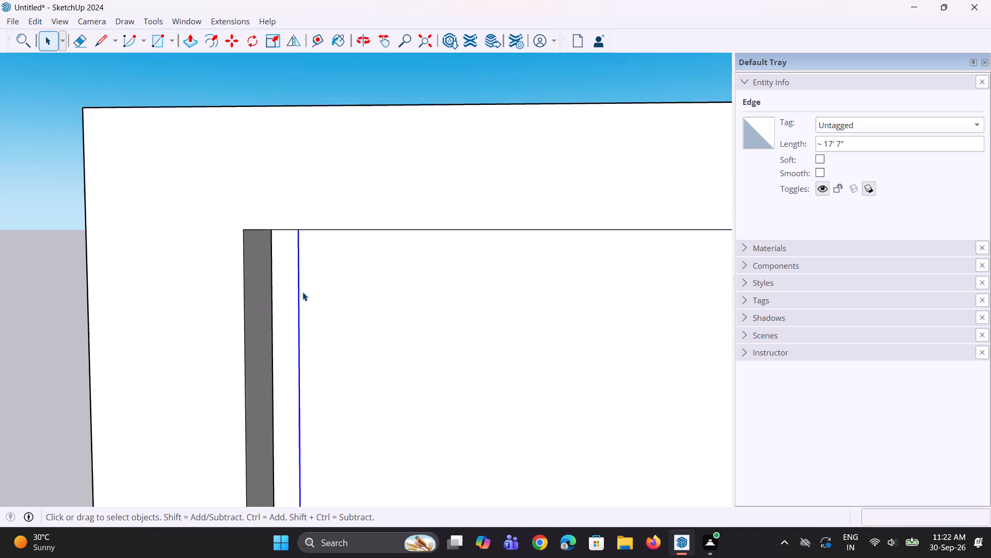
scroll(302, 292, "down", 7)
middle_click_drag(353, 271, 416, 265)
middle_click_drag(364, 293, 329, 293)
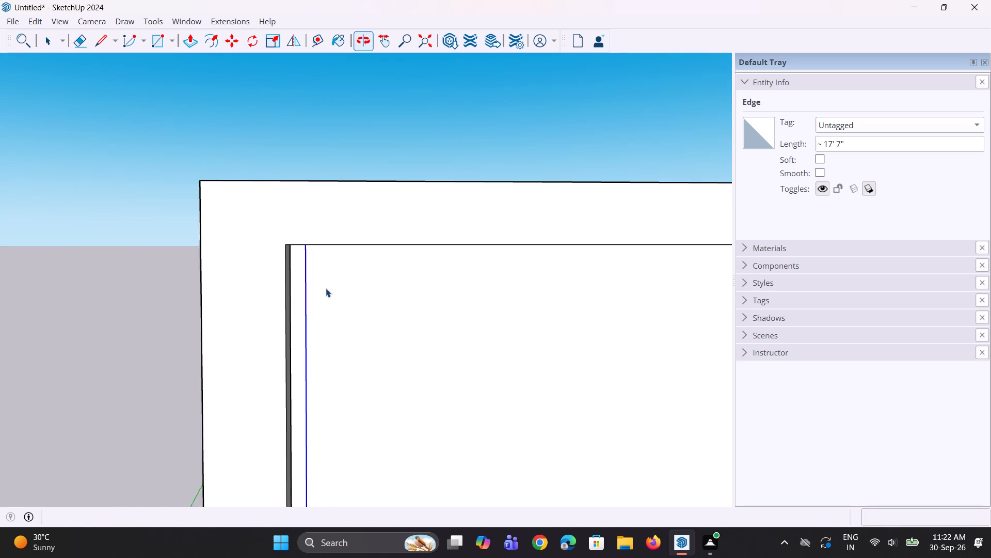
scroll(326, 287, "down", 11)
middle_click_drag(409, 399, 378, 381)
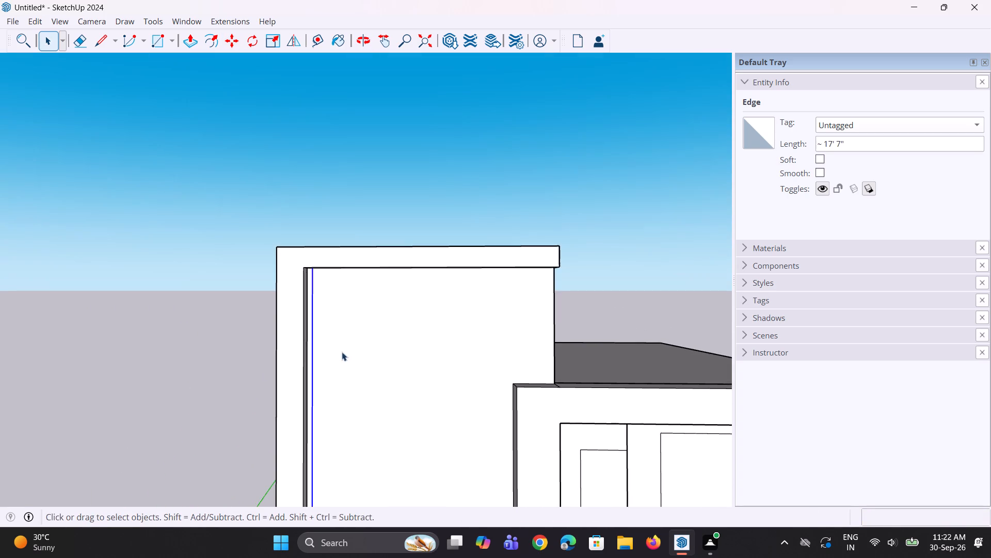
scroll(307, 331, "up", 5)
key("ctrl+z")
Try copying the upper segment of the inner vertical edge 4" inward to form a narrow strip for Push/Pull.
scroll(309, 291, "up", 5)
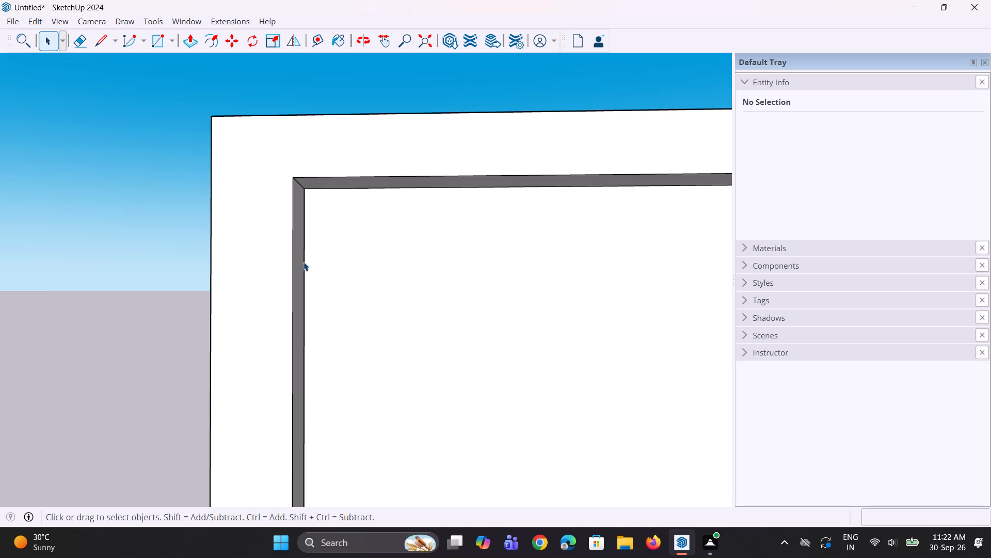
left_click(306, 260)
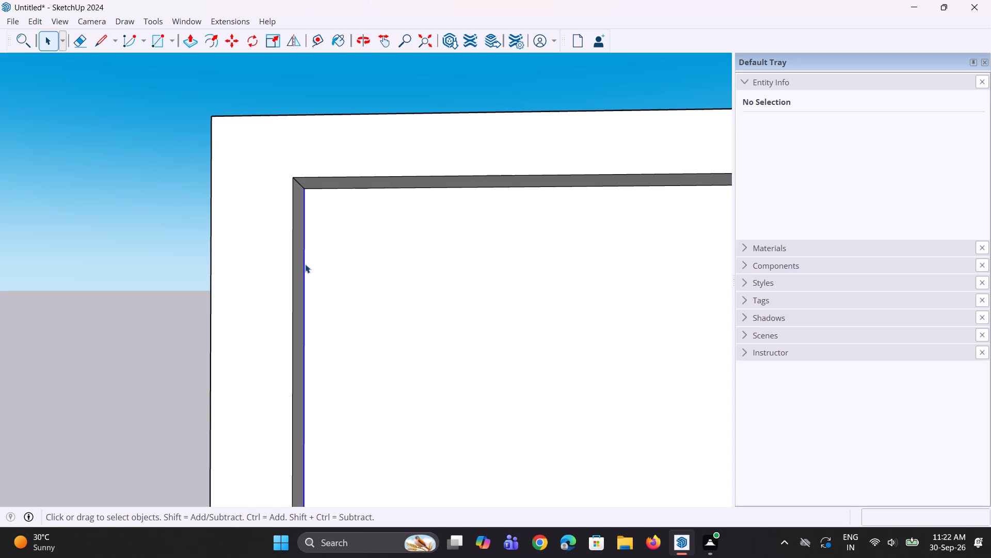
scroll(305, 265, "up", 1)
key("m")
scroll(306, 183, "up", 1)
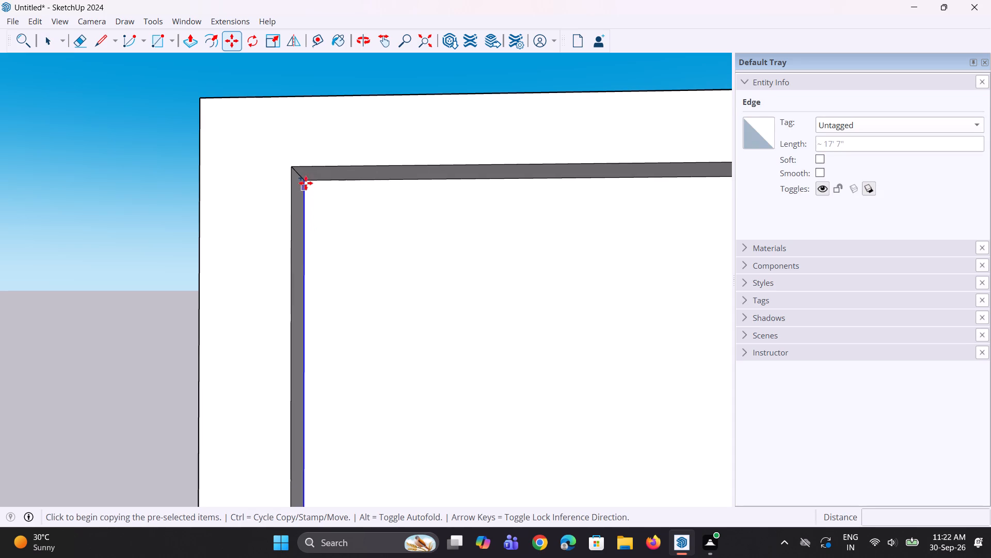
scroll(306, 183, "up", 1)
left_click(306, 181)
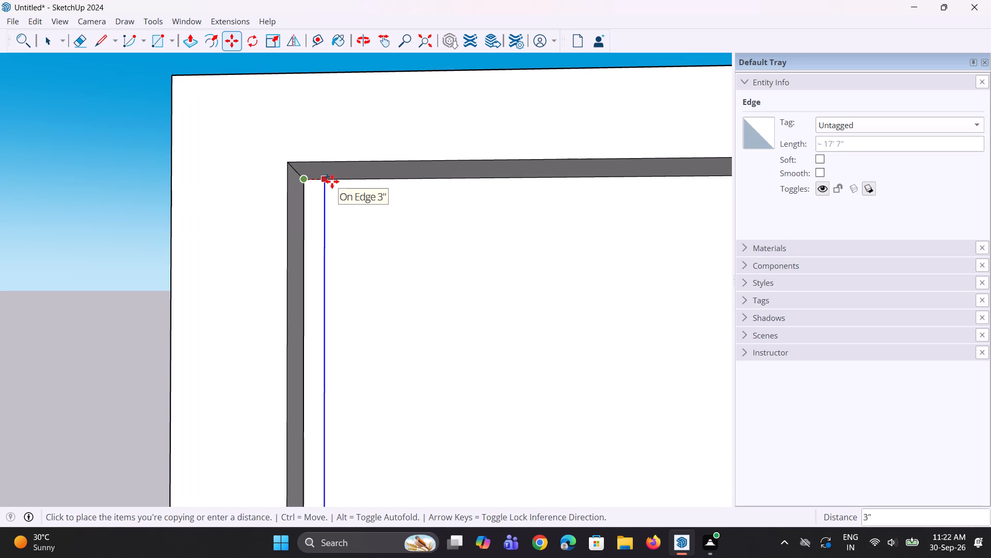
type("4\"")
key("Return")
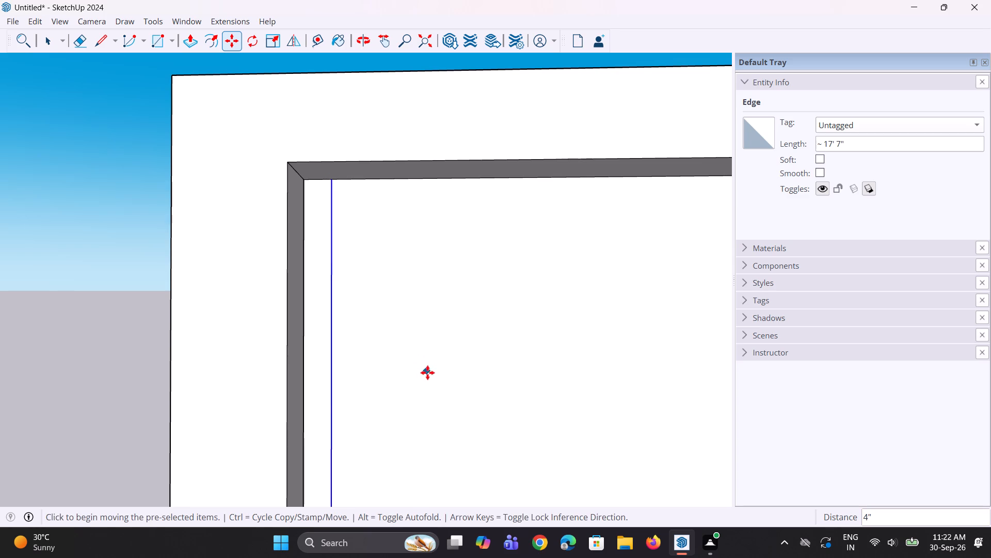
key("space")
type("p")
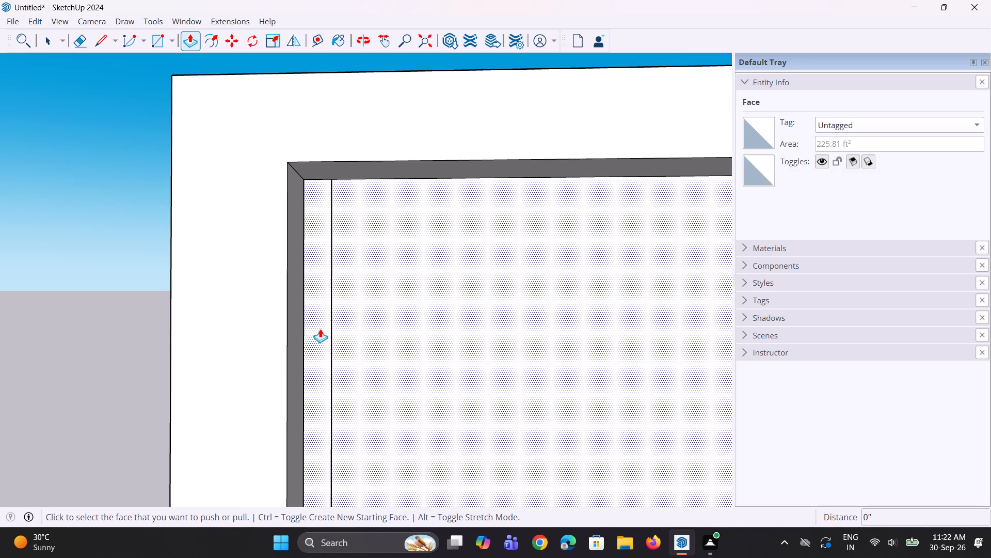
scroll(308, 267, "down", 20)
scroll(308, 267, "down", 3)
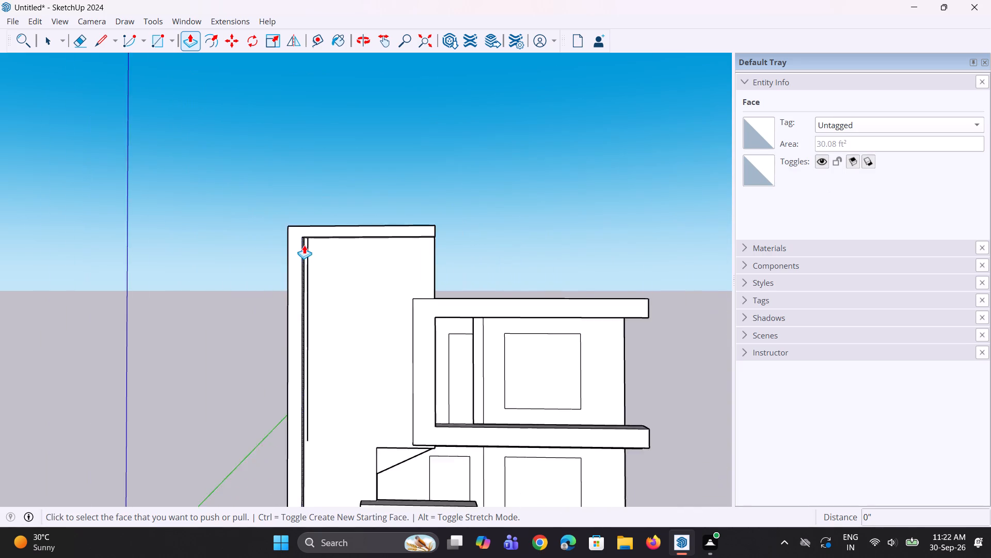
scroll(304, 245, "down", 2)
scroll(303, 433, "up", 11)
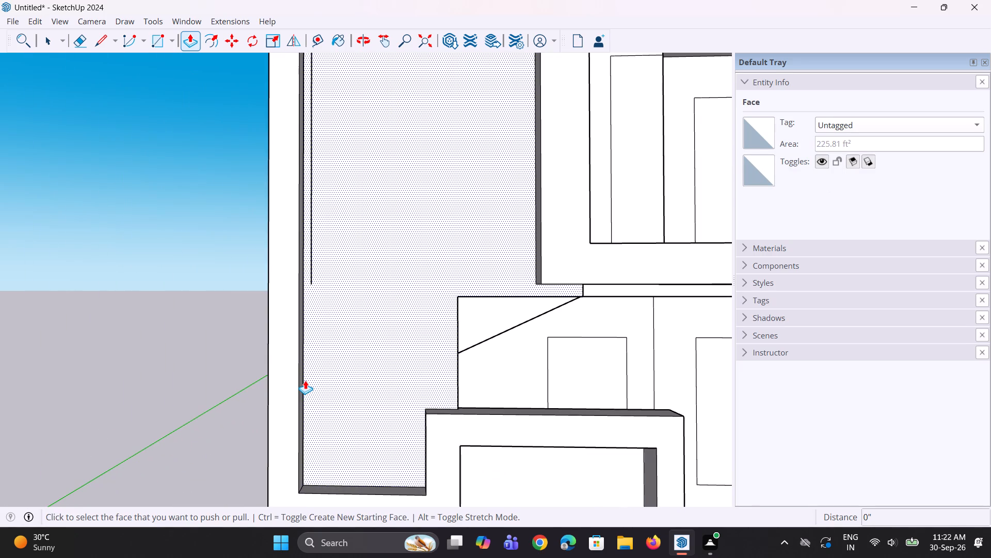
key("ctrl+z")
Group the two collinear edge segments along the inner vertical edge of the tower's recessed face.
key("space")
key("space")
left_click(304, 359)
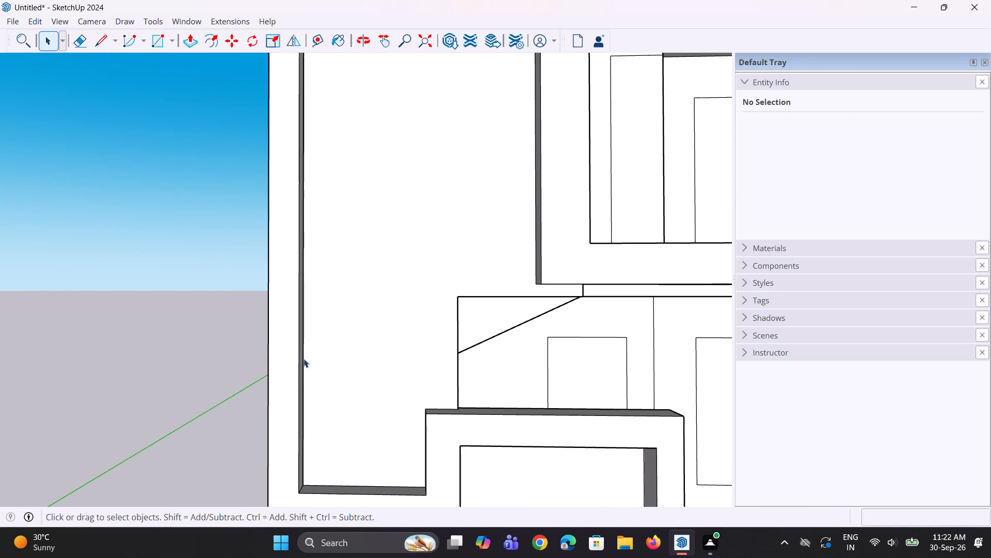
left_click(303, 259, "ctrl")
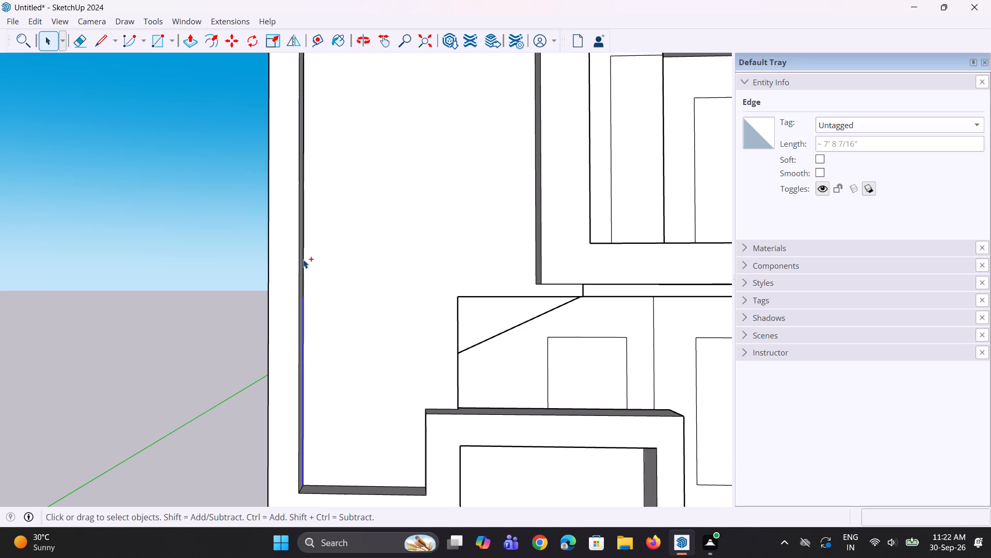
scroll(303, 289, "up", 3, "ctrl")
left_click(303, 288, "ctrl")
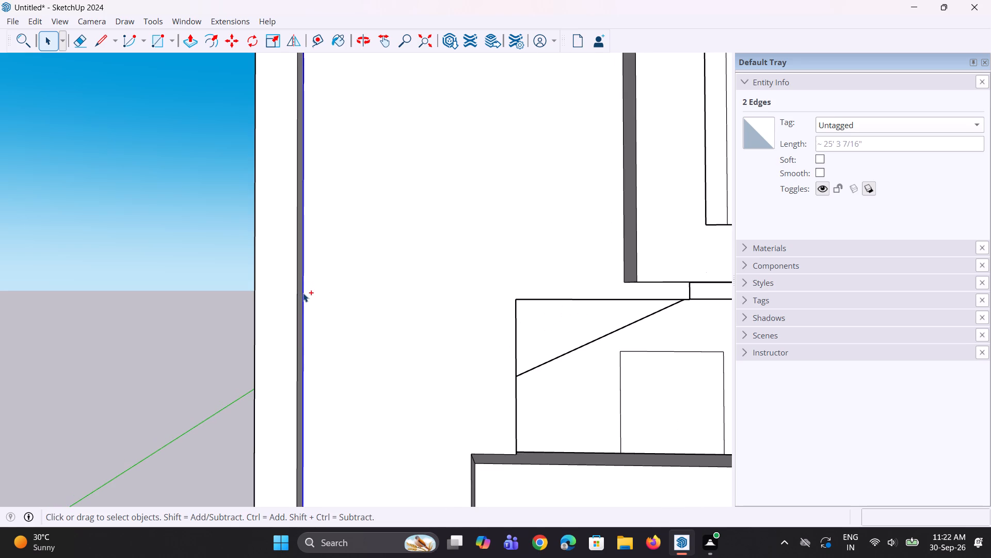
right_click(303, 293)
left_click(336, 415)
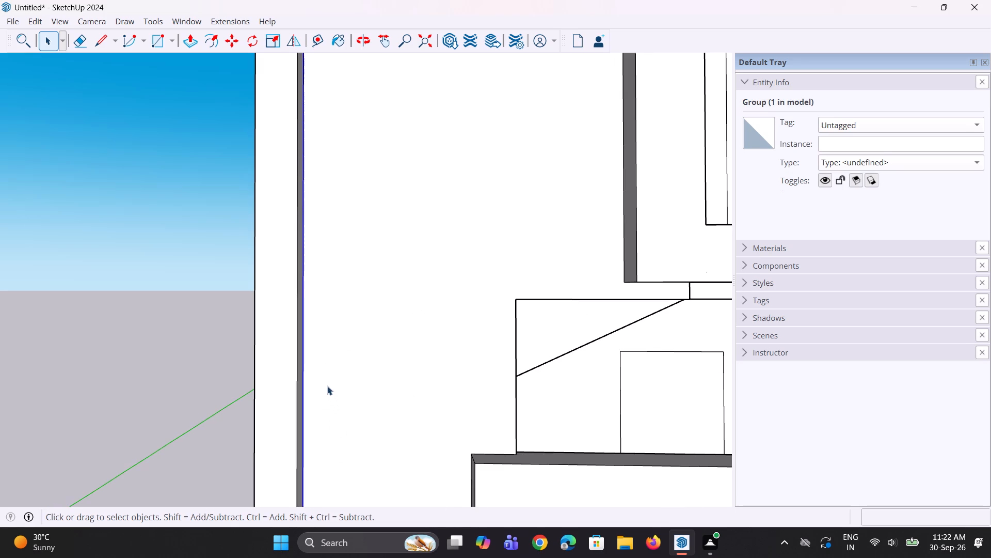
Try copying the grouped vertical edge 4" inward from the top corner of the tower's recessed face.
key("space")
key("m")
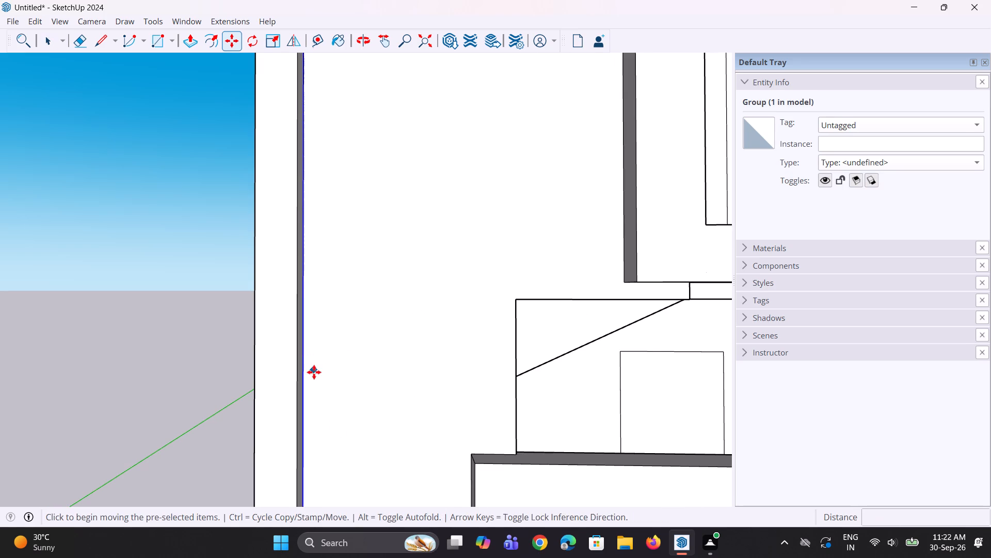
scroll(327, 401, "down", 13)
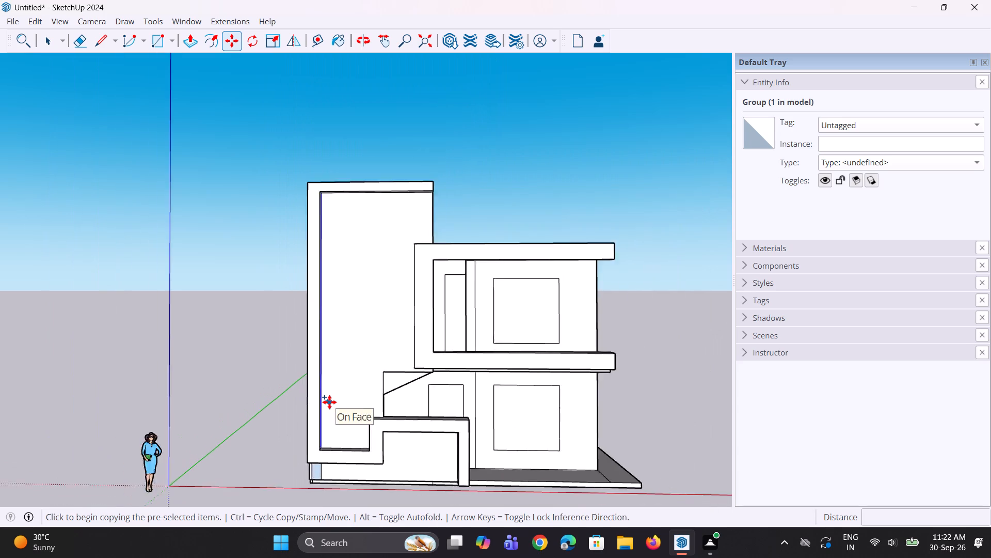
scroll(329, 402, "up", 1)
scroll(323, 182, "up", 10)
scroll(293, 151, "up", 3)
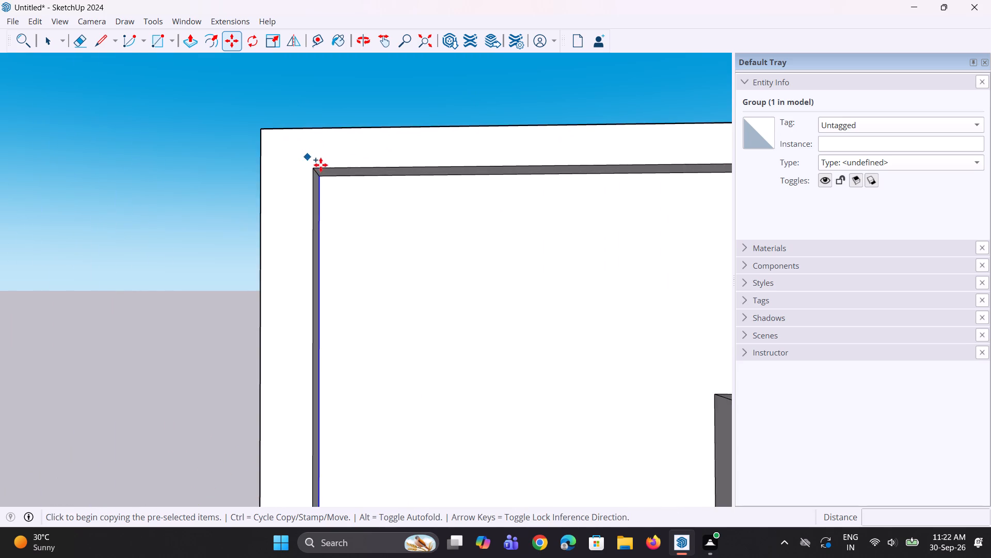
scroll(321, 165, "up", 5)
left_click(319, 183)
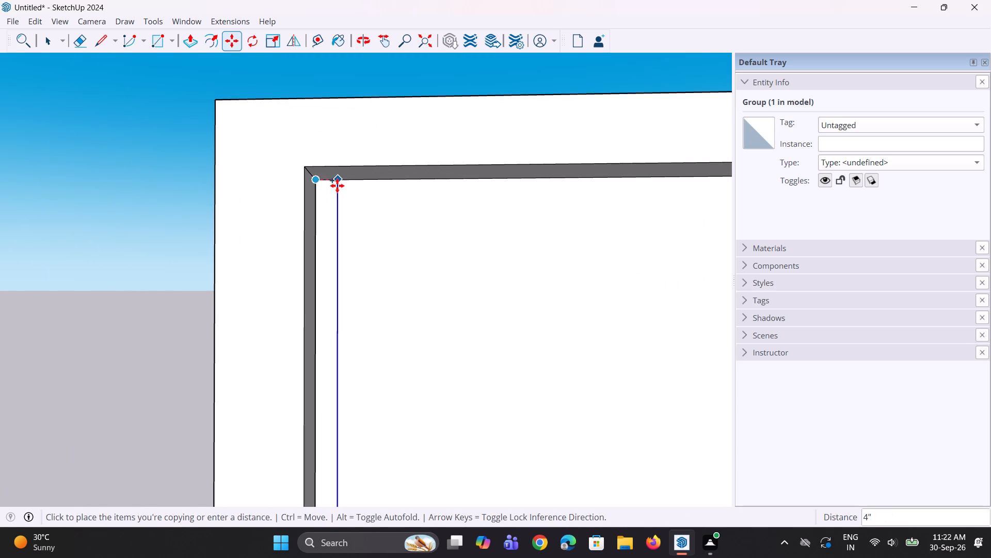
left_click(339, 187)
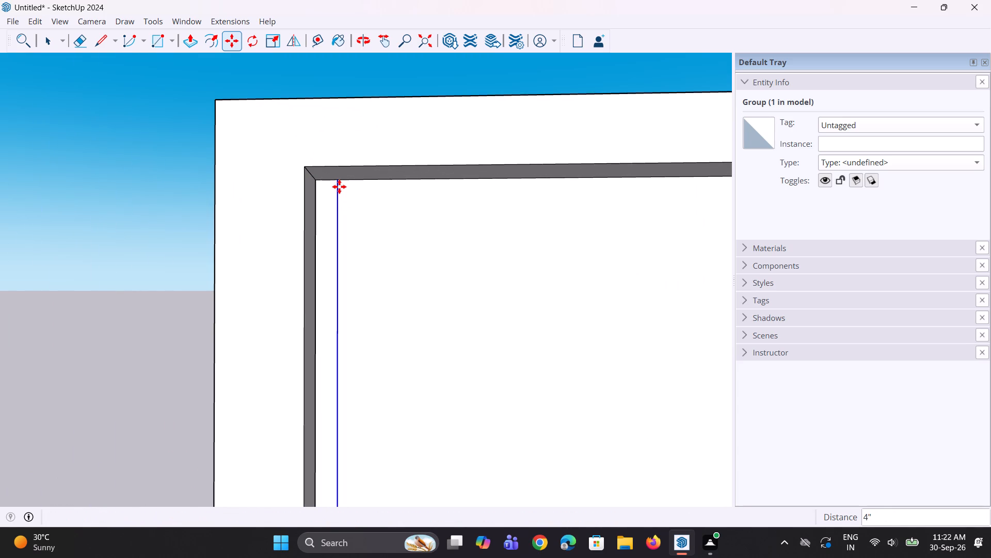
Examine the copied line at the top and bottom of the recess for a separate strip face to Push/Pull.
scroll(360, 254, "down", 5)
key("space")
key("p")
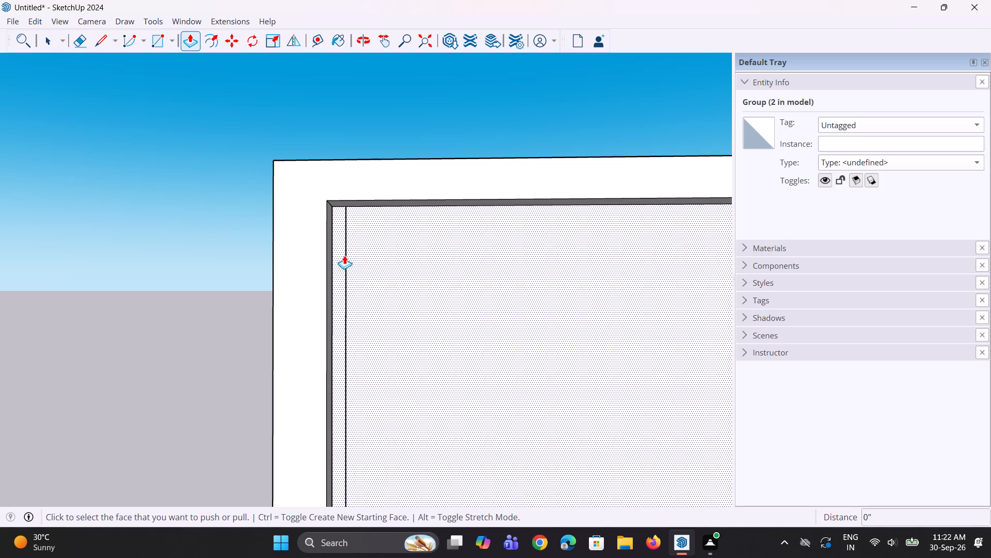
scroll(342, 256, "down", 19)
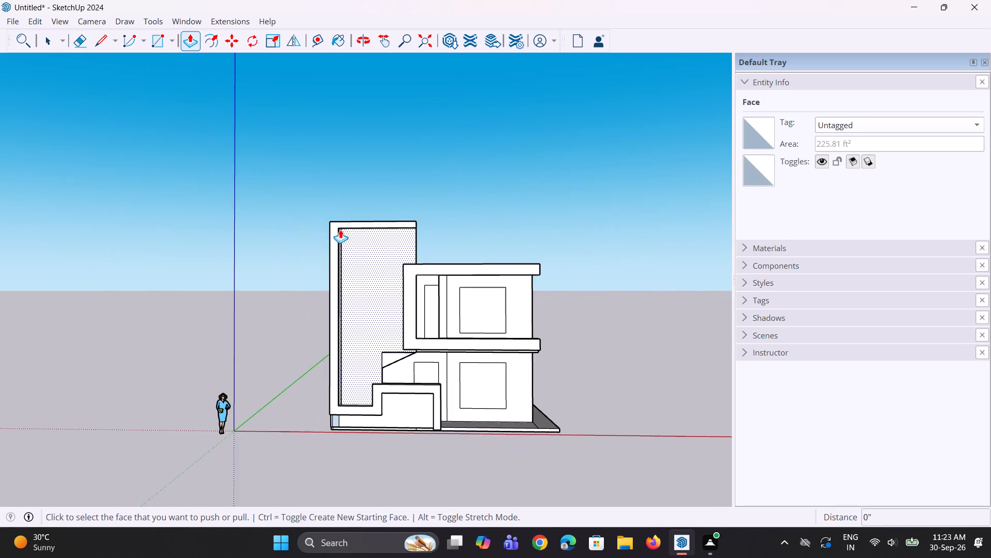
scroll(354, 345, "up", 16)
scroll(330, 490, "up", 3)
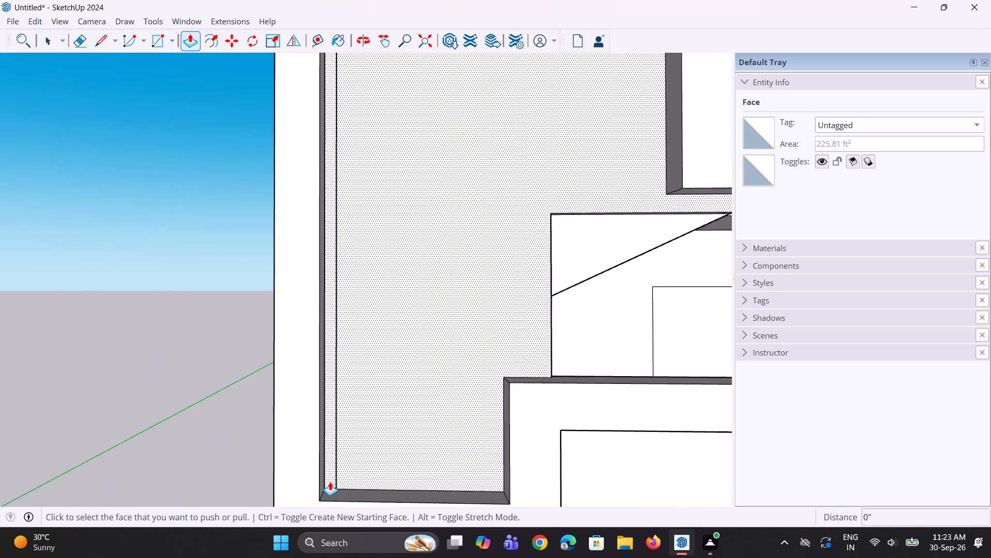
scroll(330, 482, "up", 17)
scroll(339, 491, "down", 2)
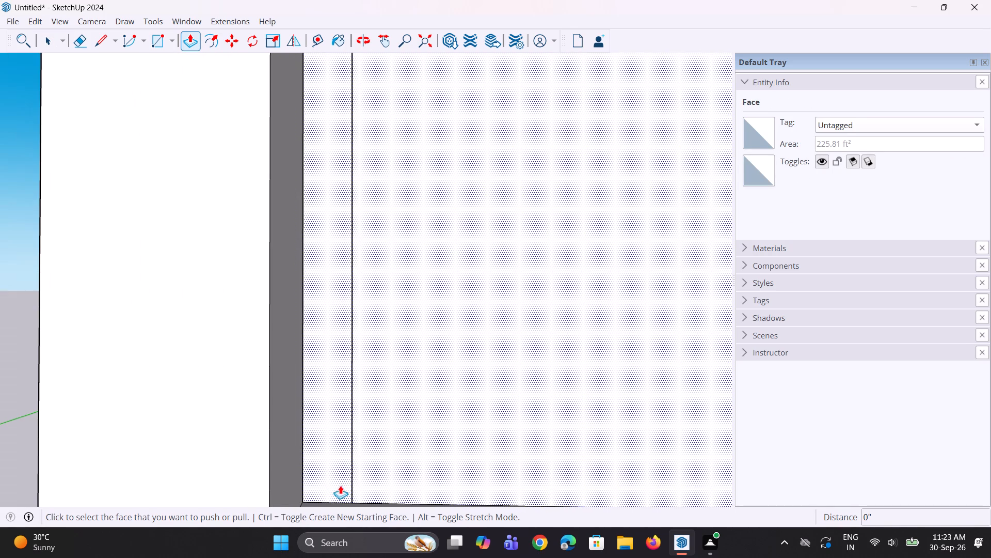
key("n")
scroll(348, 470, "down", 18)
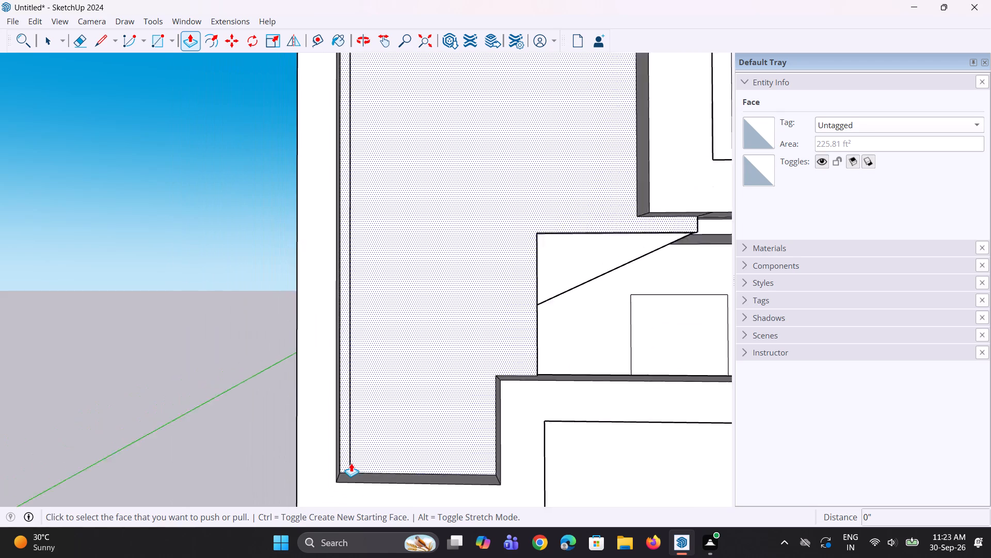
scroll(351, 463, "down", 11)
scroll(357, 302, "up", 2)
scroll(335, 144, "up", 8)
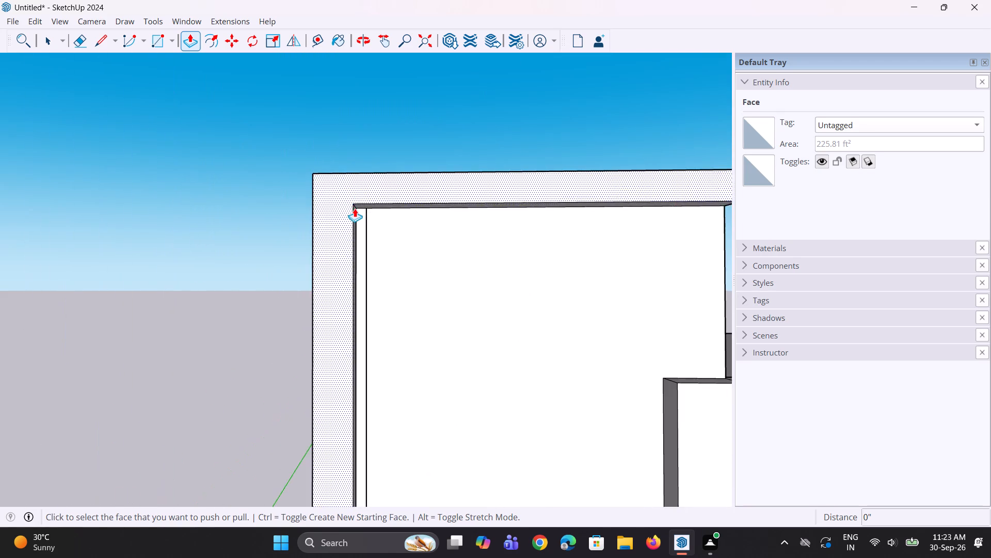
scroll(355, 208, "up", 20)
scroll(355, 208, "up", 3)
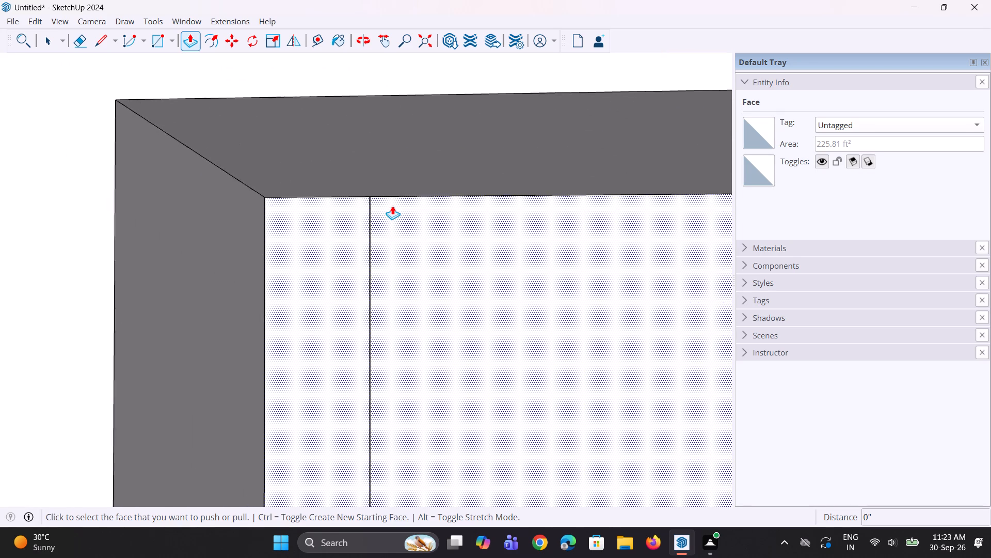
scroll(392, 206, "up", 8)
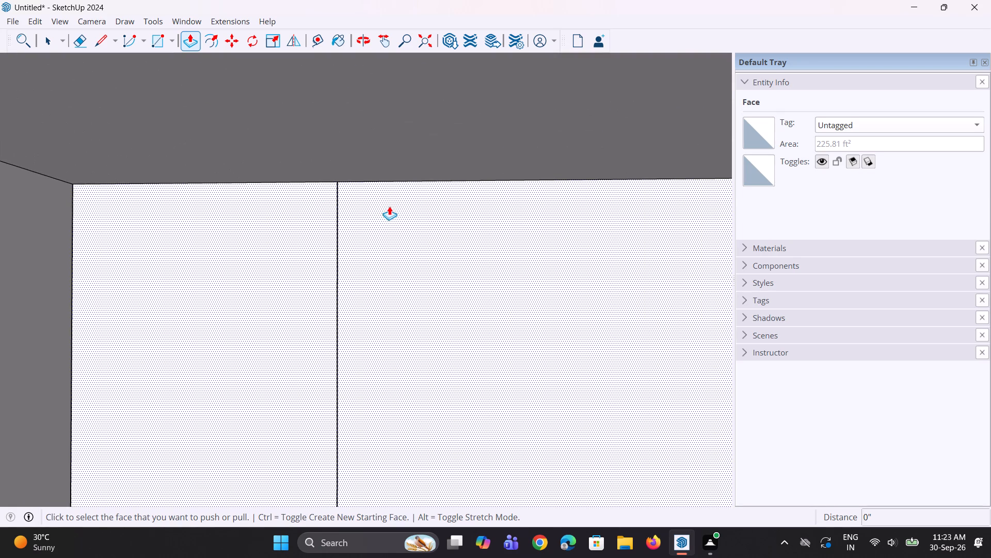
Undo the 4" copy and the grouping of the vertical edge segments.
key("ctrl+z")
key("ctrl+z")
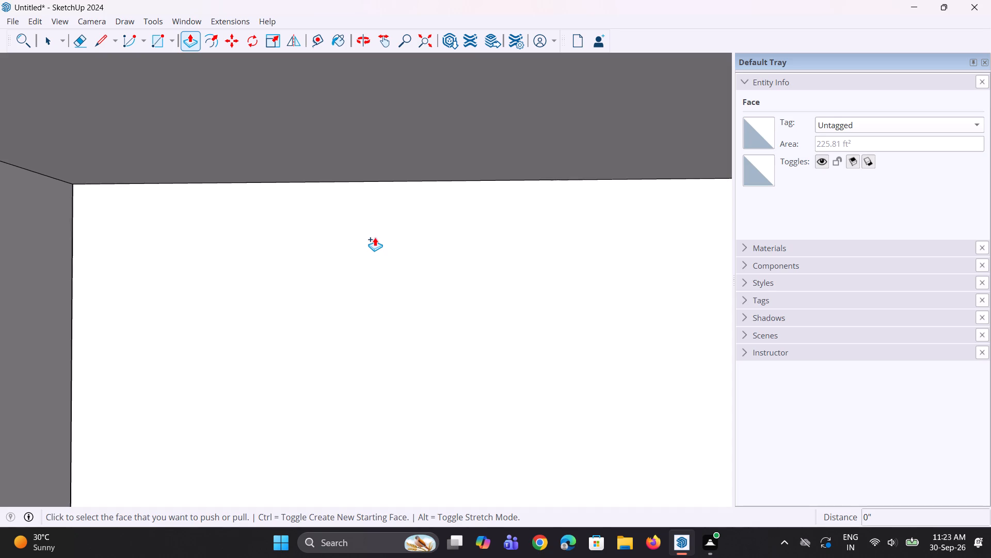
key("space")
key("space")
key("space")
Draw a line about 25' 9" long over the recessed face's inner vertical edge, from its top corner to its bottom corner.
scroll(275, 234, "down", 3)
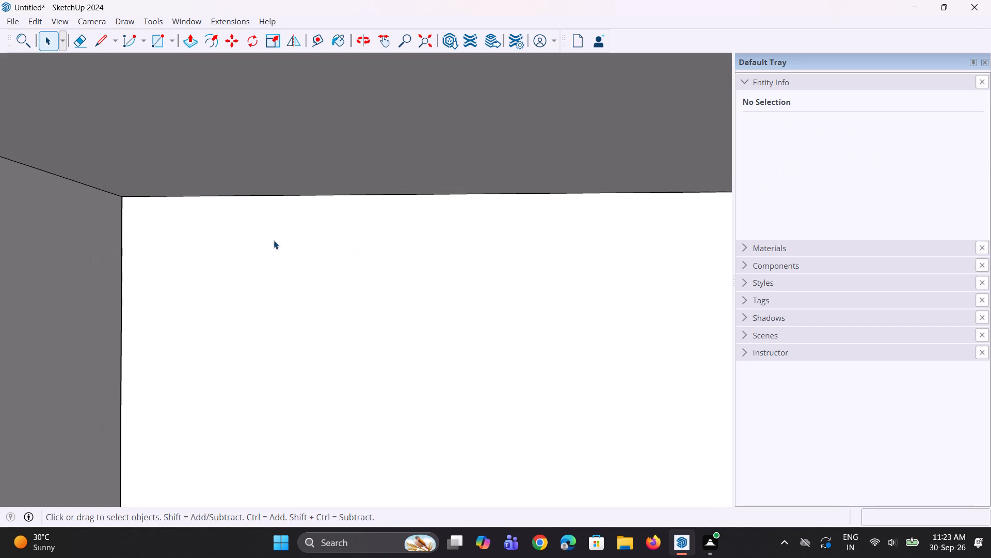
left_click(121, 220)
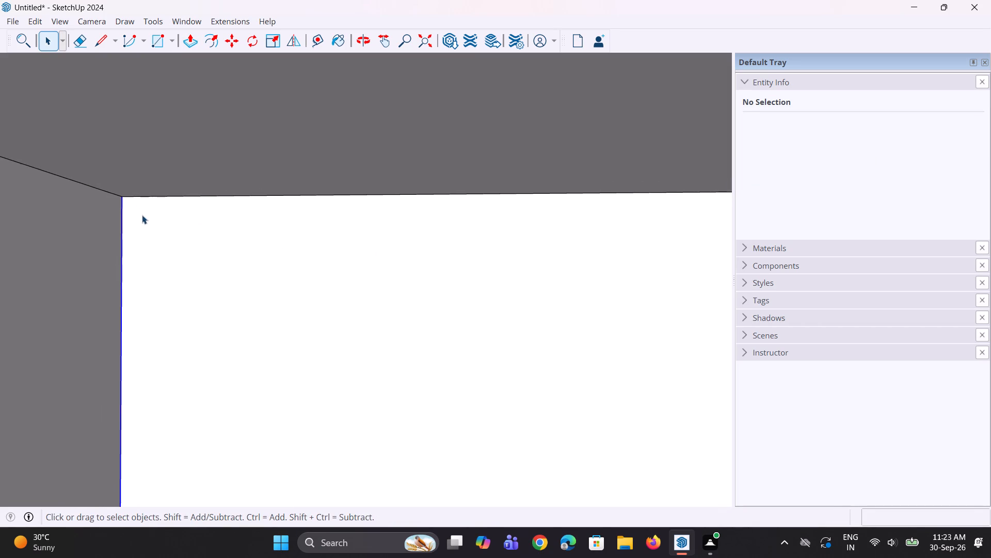
scroll(142, 215, "down", 4)
scroll(143, 209, "up", 7)
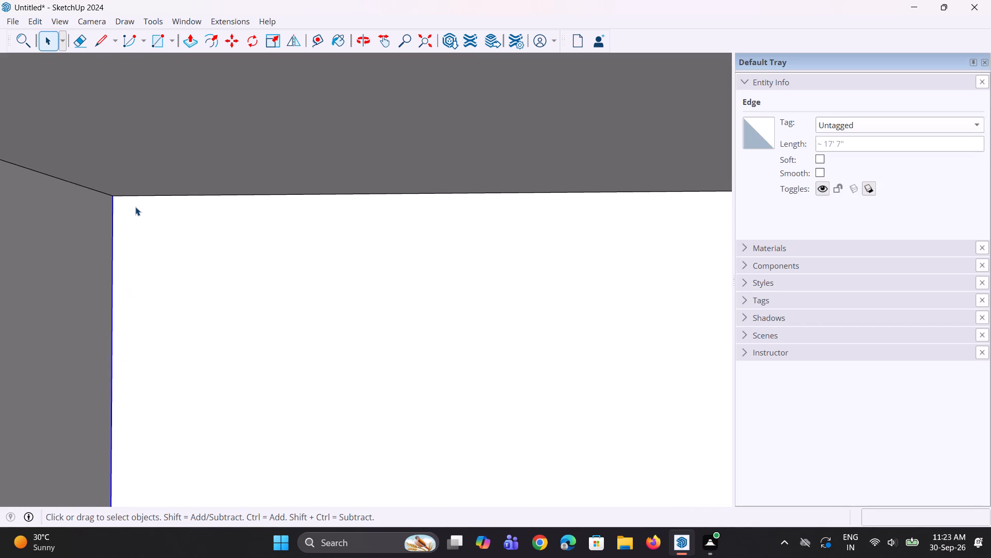
scroll(135, 207, "up", 2)
scroll(135, 207, "down", 7)
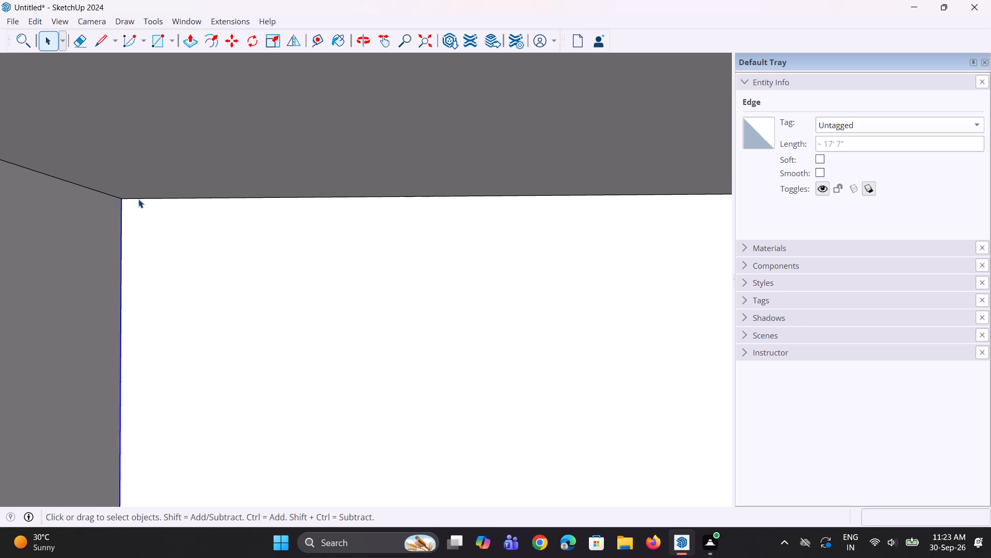
key("space")
type("l")
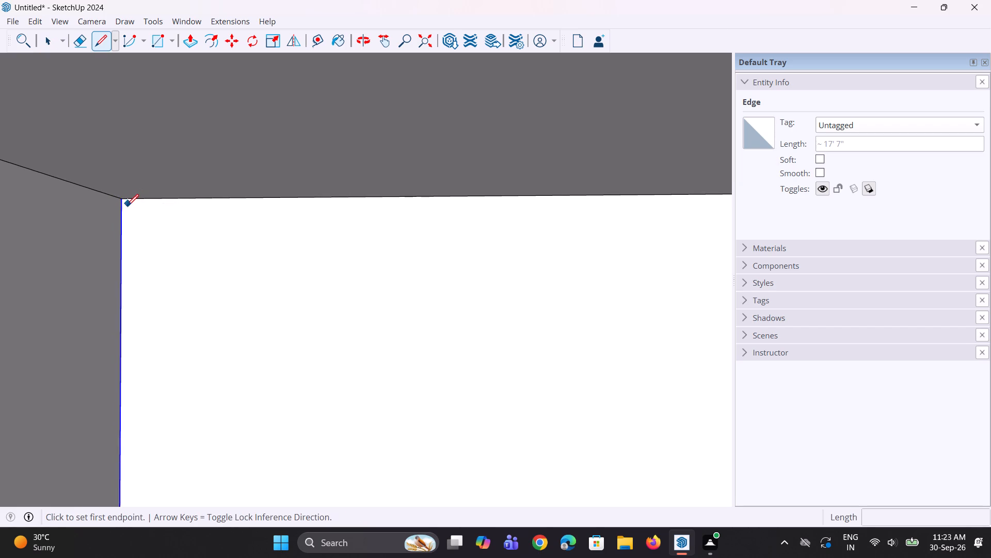
left_click(120, 202)
scroll(123, 246, "down", 4)
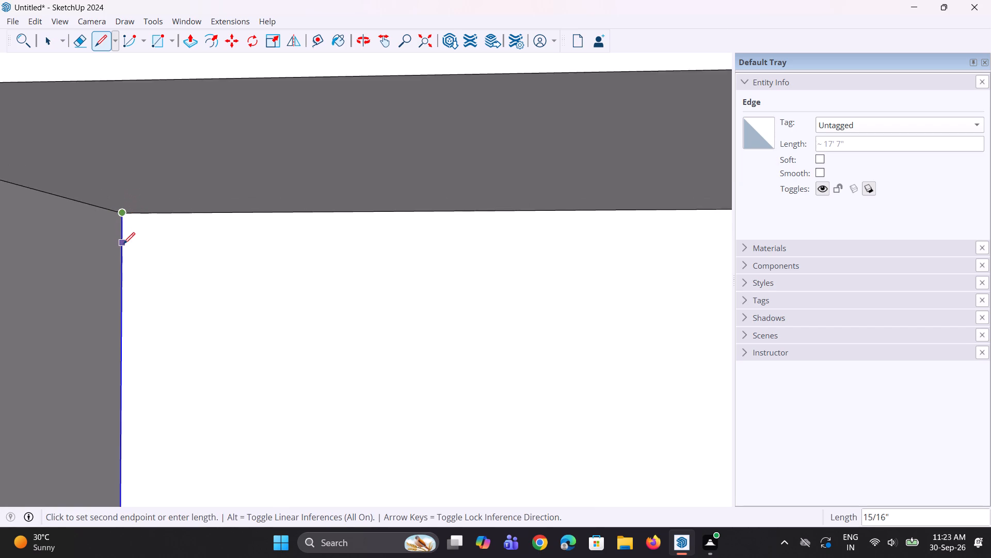
scroll(123, 244, "down", 20)
scroll(123, 244, "down", 5)
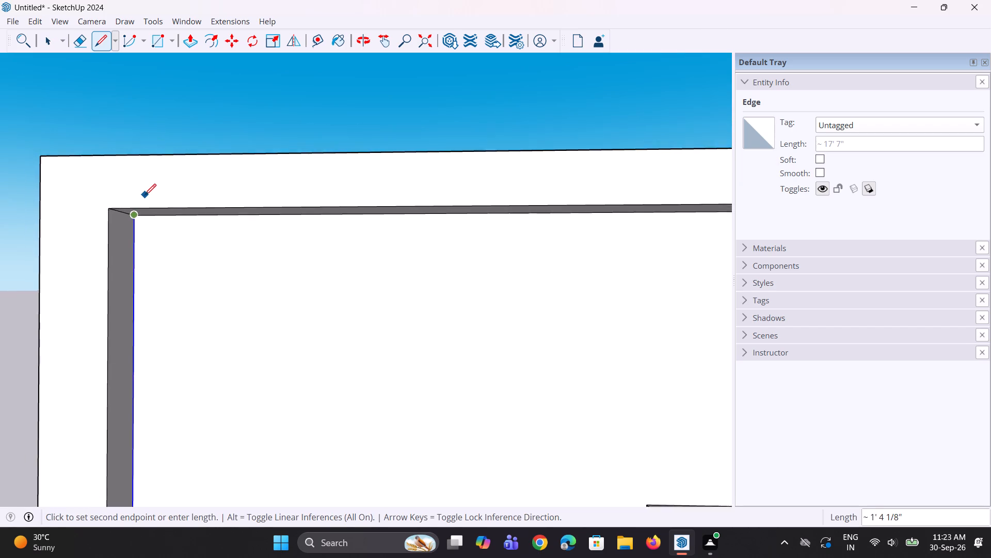
scroll(145, 195, "down", 17)
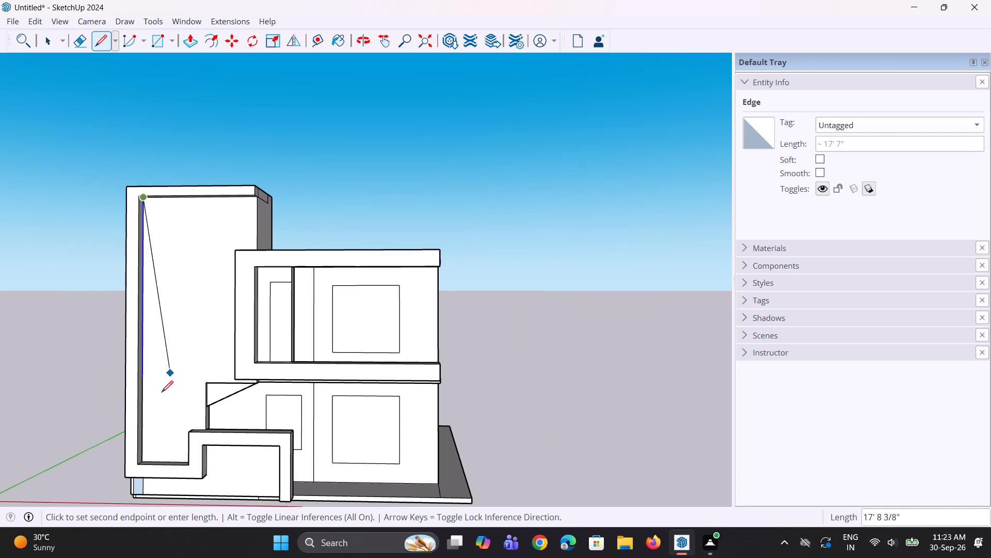
scroll(142, 460, "up", 6)
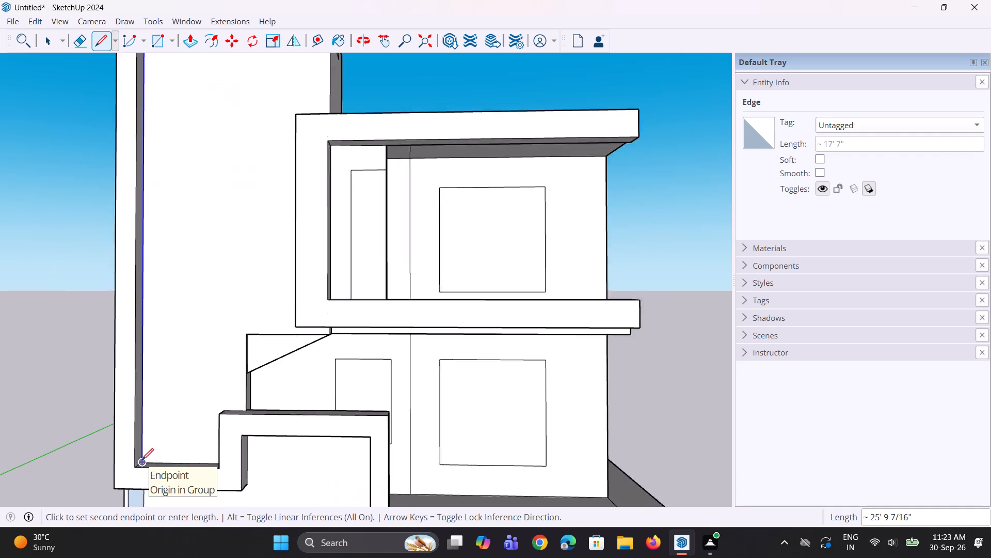
scroll(142, 460, "up", 1)
left_click(143, 462)
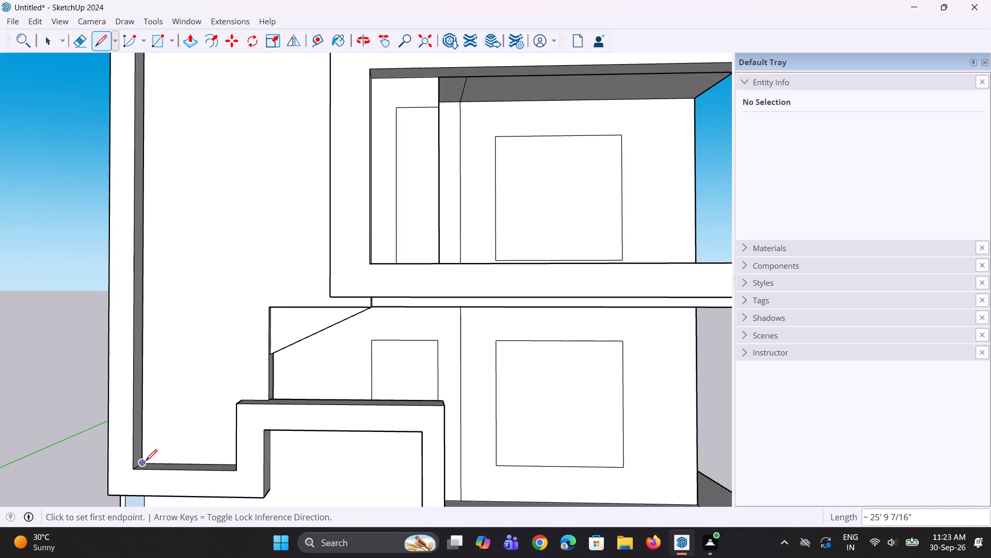
Copy the full-height inner vertical edge of the tower recess, all three segments, 4" inward from its bottom corner.
key("space")
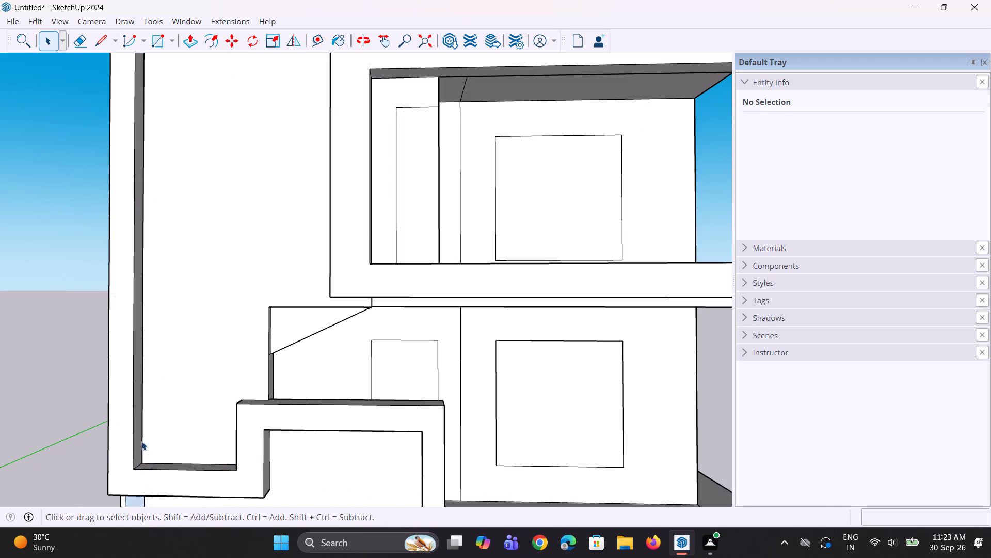
left_click(141, 441)
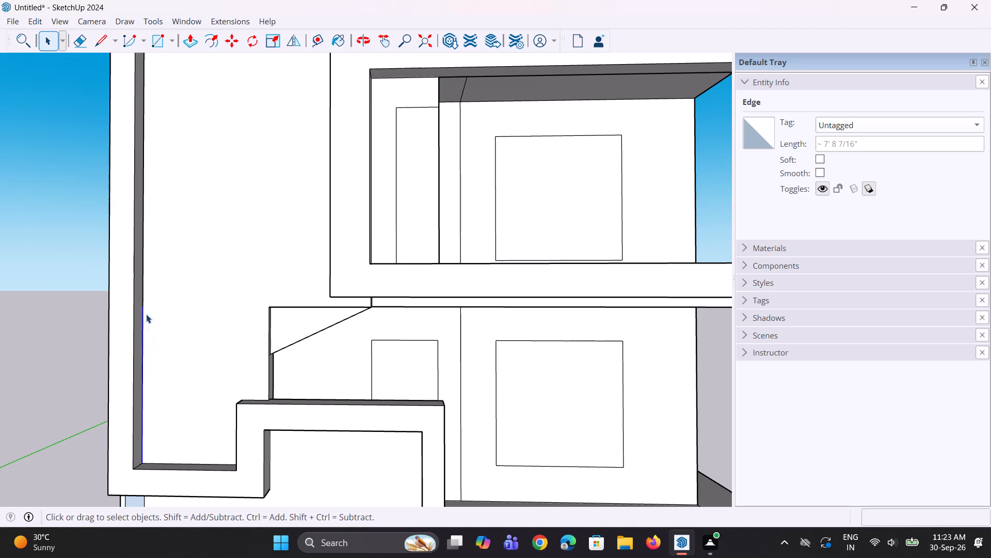
scroll(144, 296, "up", 1)
left_click(143, 296, "ctrl")
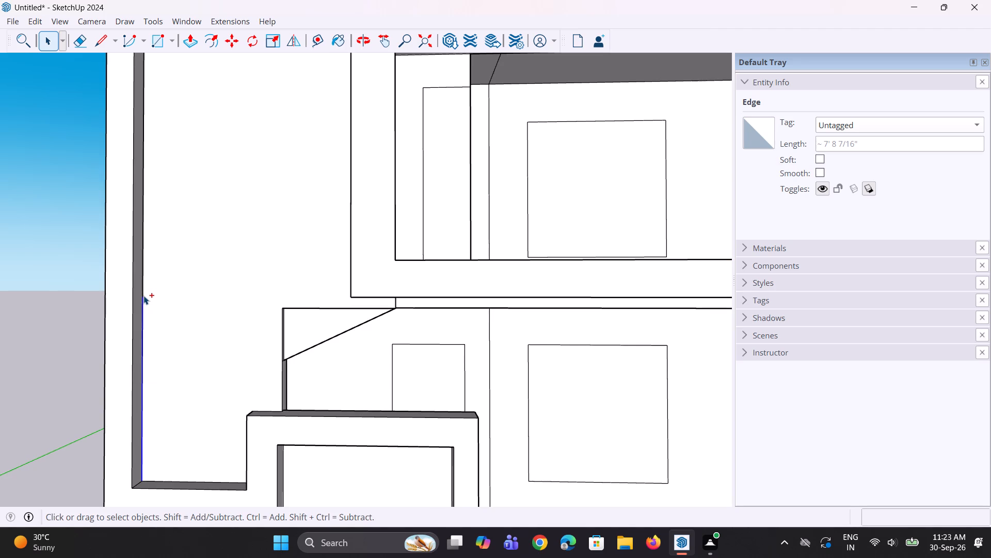
left_click(143, 287, "ctrl")
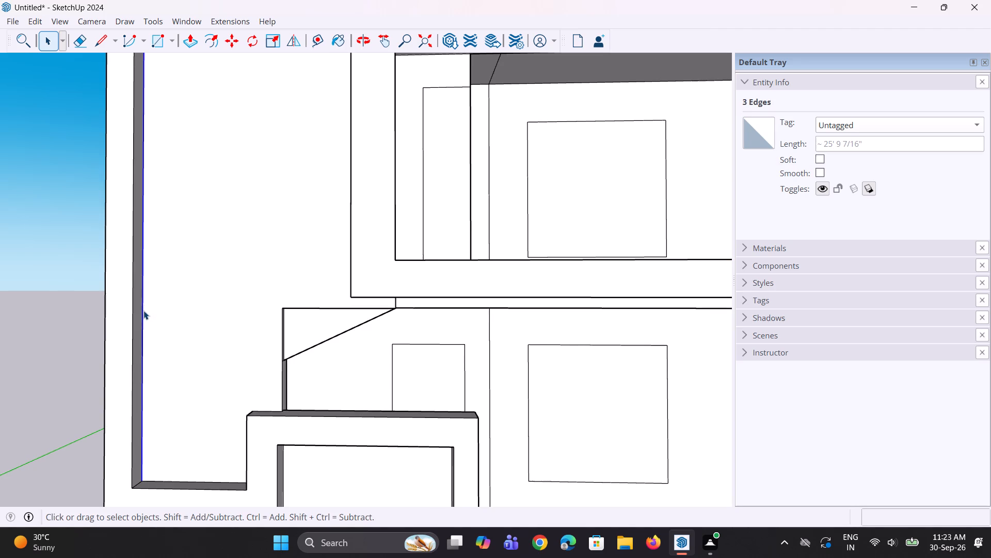
key("m")
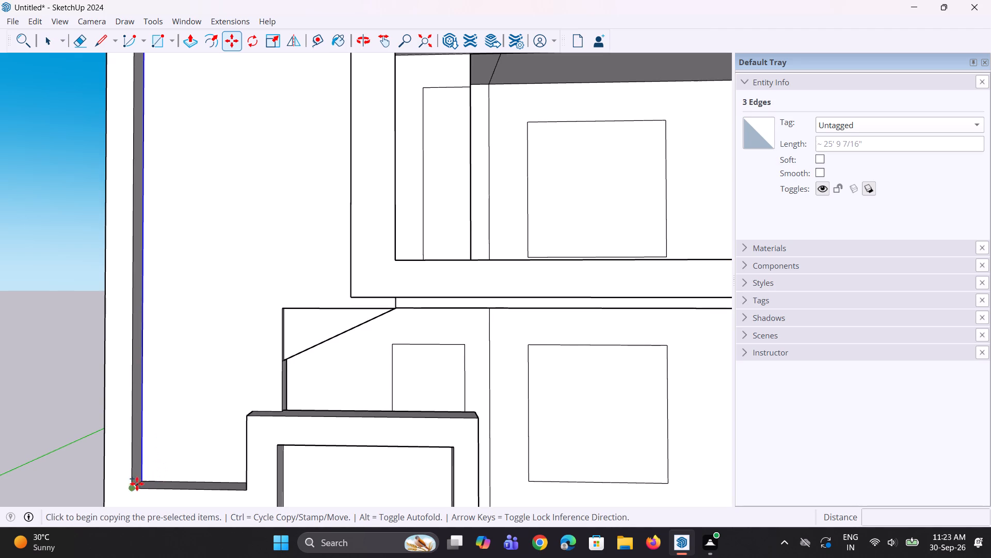
left_click(141, 481)
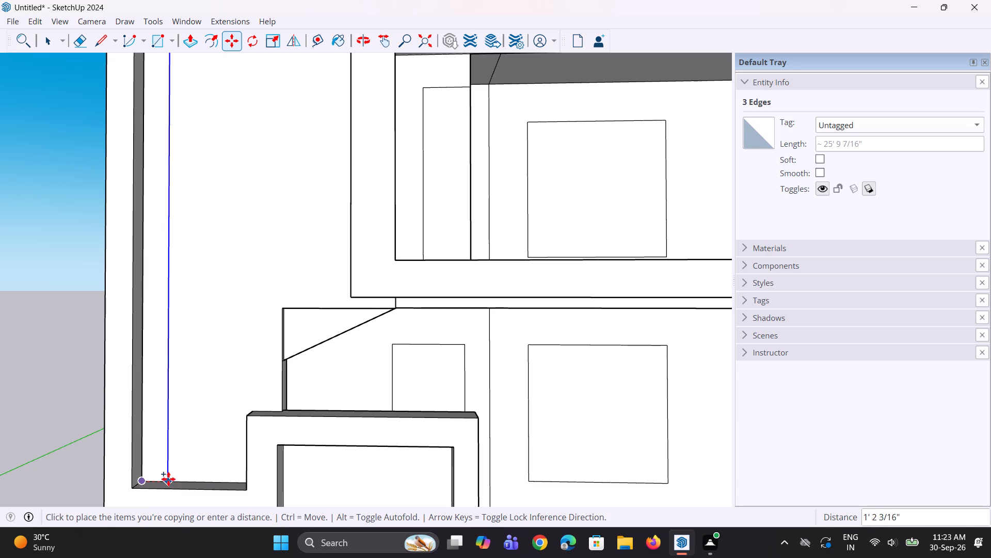
scroll(166, 482, "up", 7)
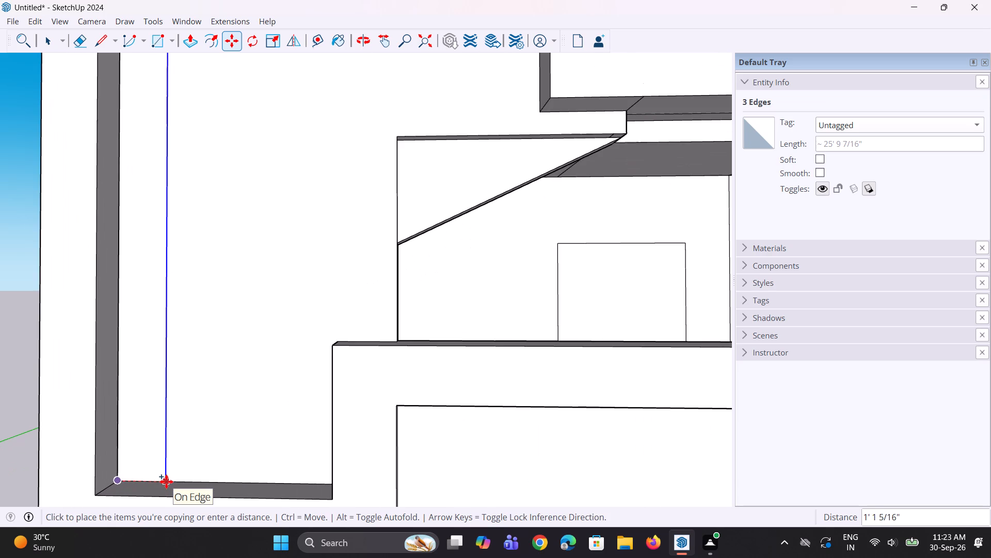
type("4\"")
key("Return")
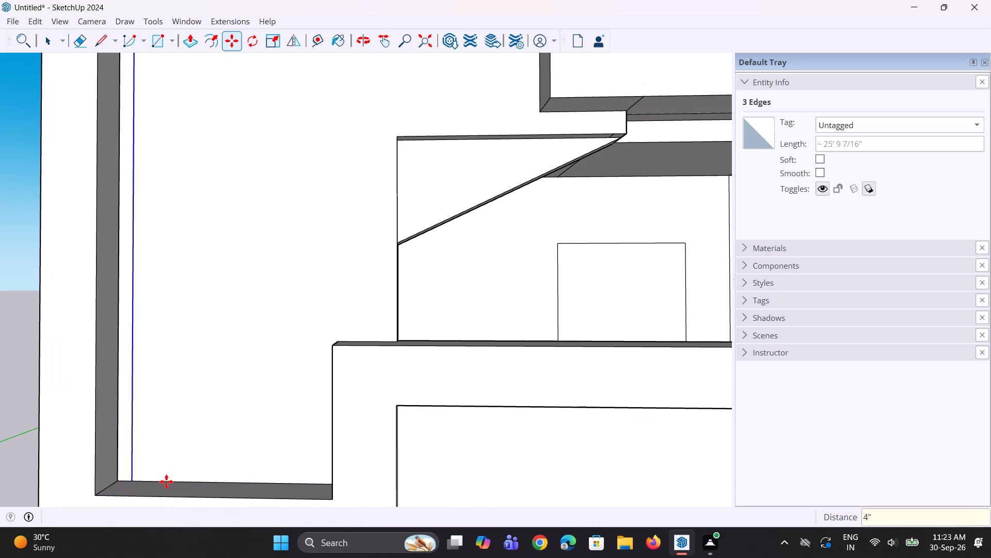
scroll(90, 474, "down", 5)
key("space")
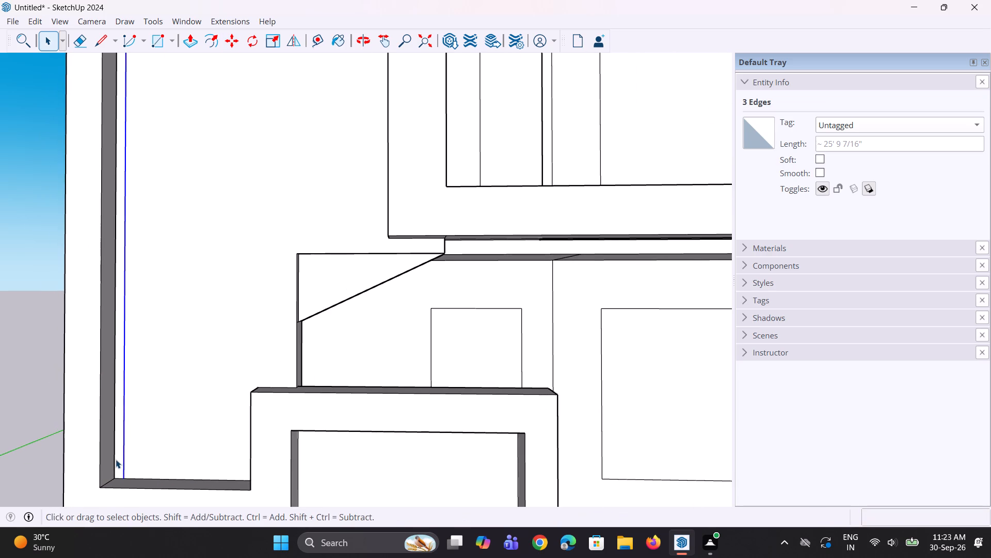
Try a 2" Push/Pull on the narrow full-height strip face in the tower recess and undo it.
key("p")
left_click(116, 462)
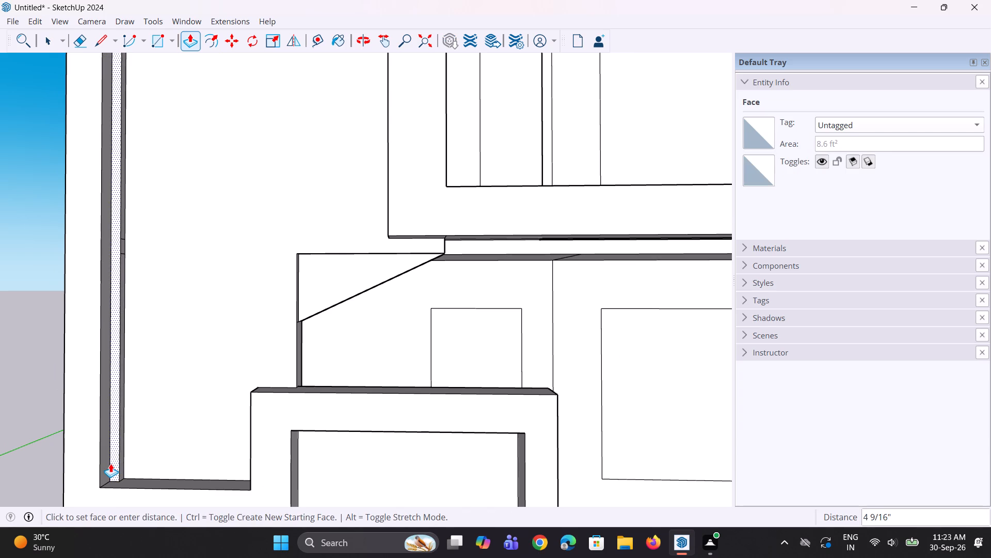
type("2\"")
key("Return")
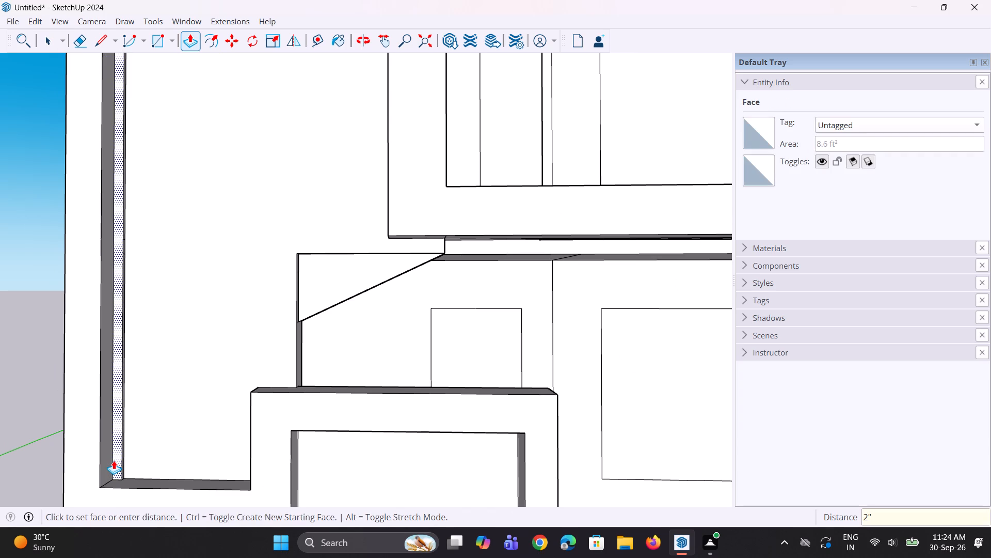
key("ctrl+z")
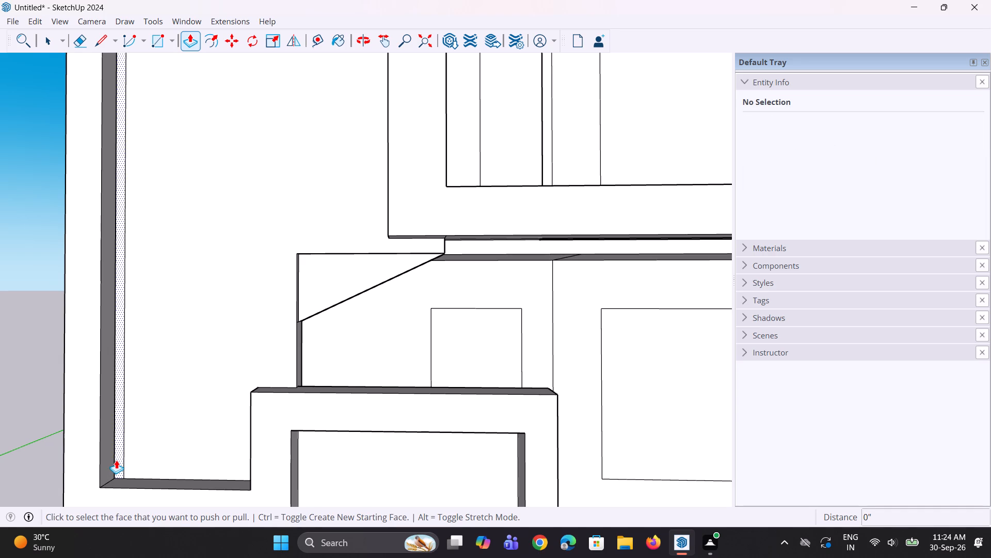
Push/Pull the narrow full-height strip face outward by 3".
left_click(116, 460)
type("3\"")
key("Return")
Pull the front face of the full-height strip slightly further out, freehand.
scroll(178, 541, "down", 4)
scroll(150, 406, "down", 2)
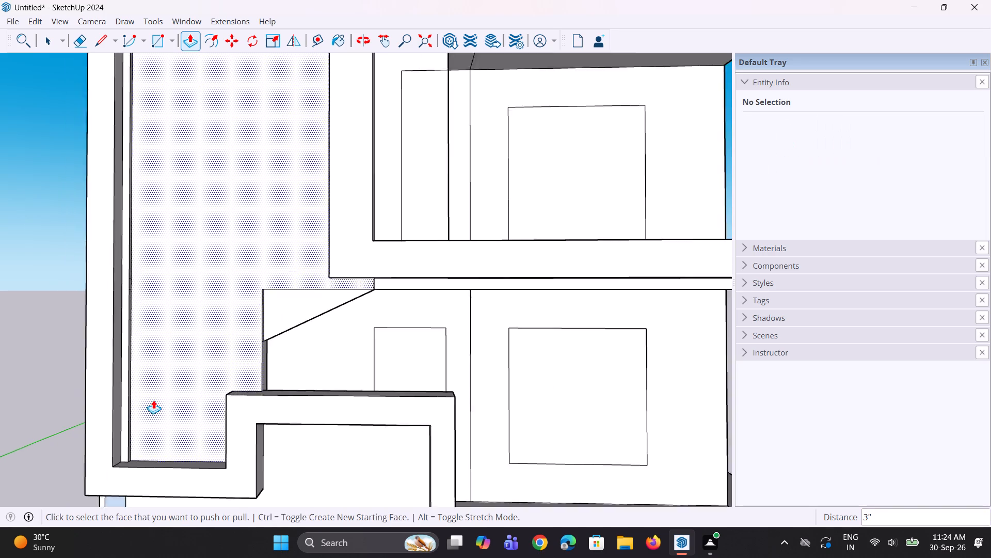
scroll(153, 400, "down", 8)
middle_click_drag(168, 403, 188, 397)
scroll(171, 421, "up", 6)
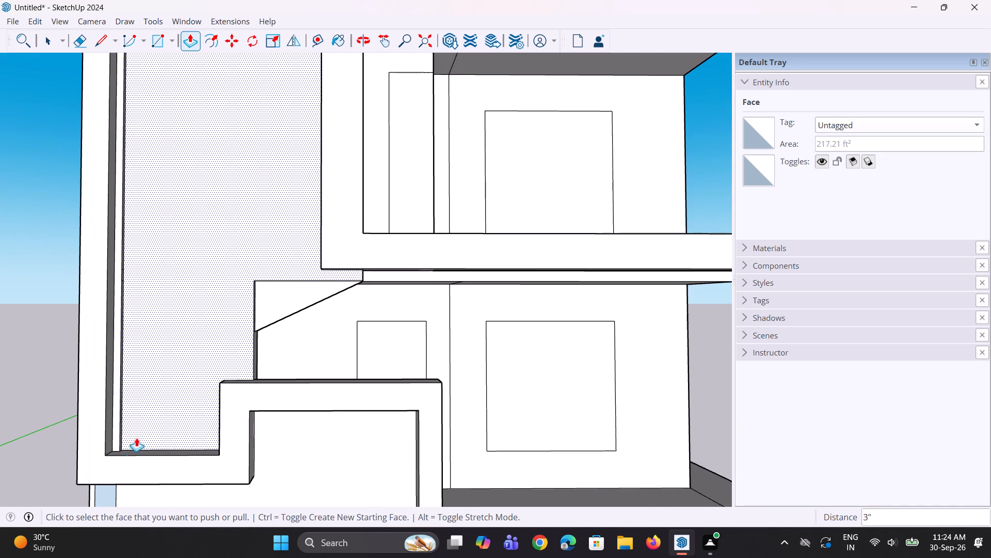
scroll(115, 440, "up", 5)
left_click(115, 438)
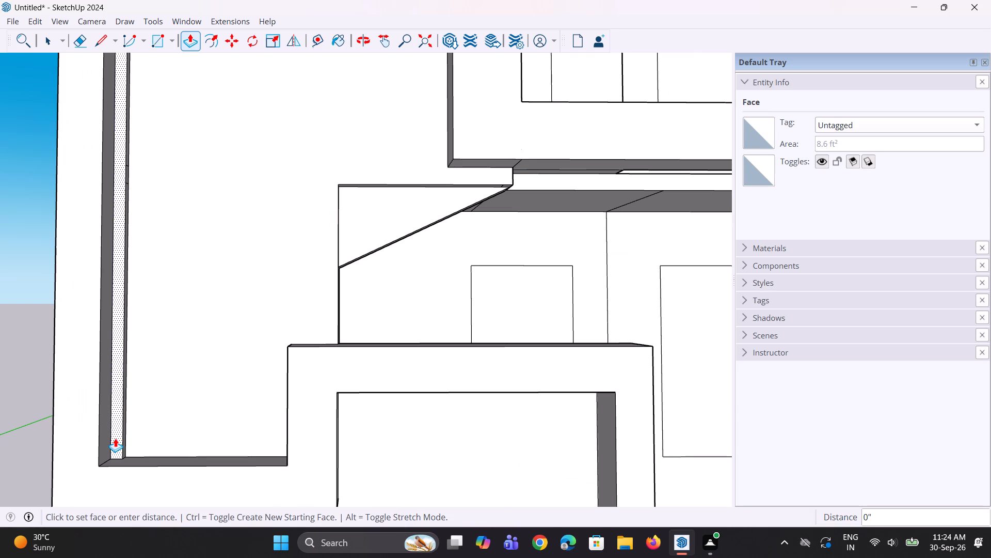
left_click(112, 438)
key("space")
key("space")
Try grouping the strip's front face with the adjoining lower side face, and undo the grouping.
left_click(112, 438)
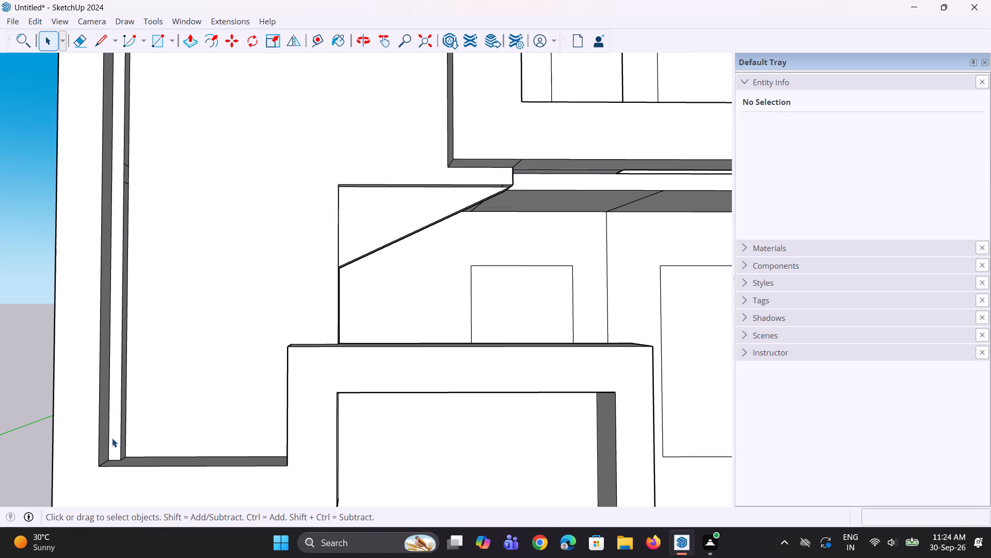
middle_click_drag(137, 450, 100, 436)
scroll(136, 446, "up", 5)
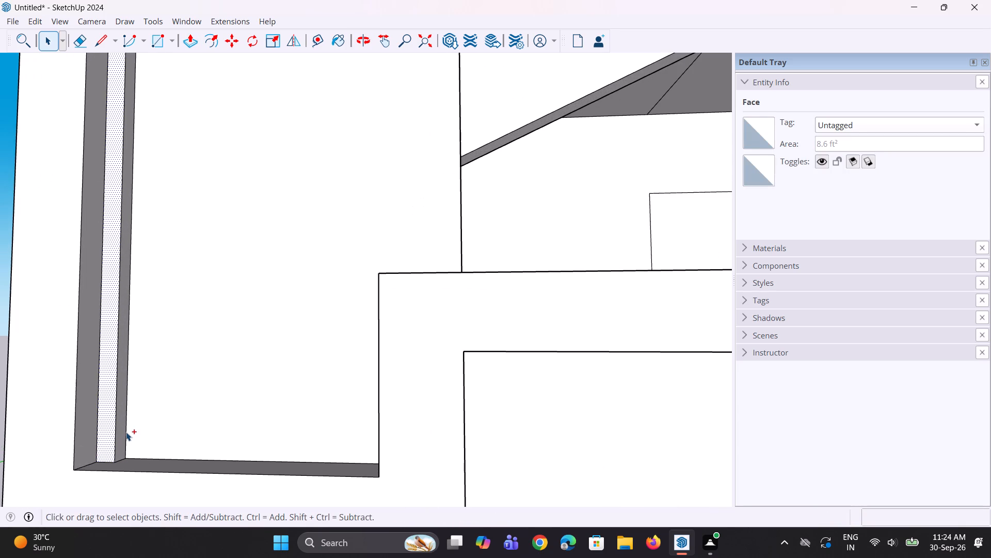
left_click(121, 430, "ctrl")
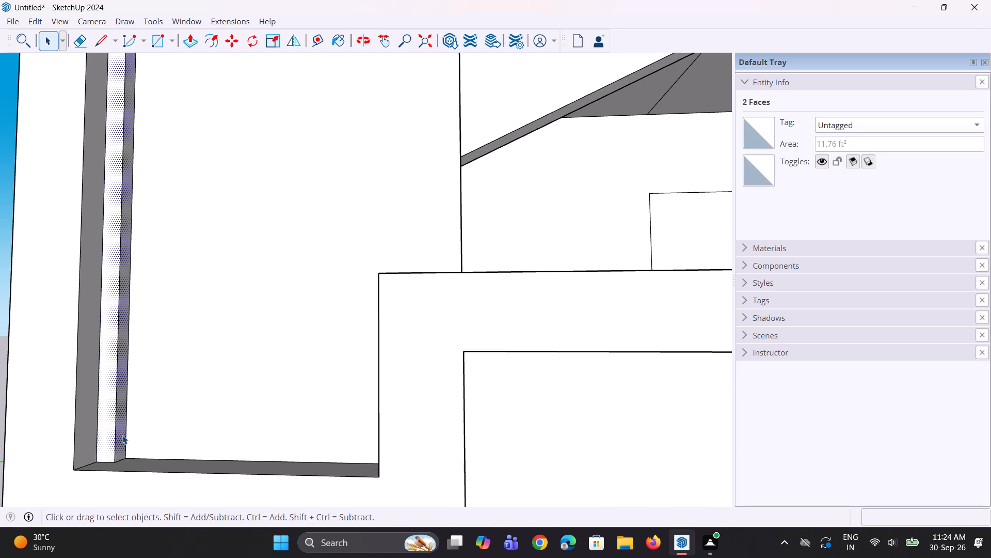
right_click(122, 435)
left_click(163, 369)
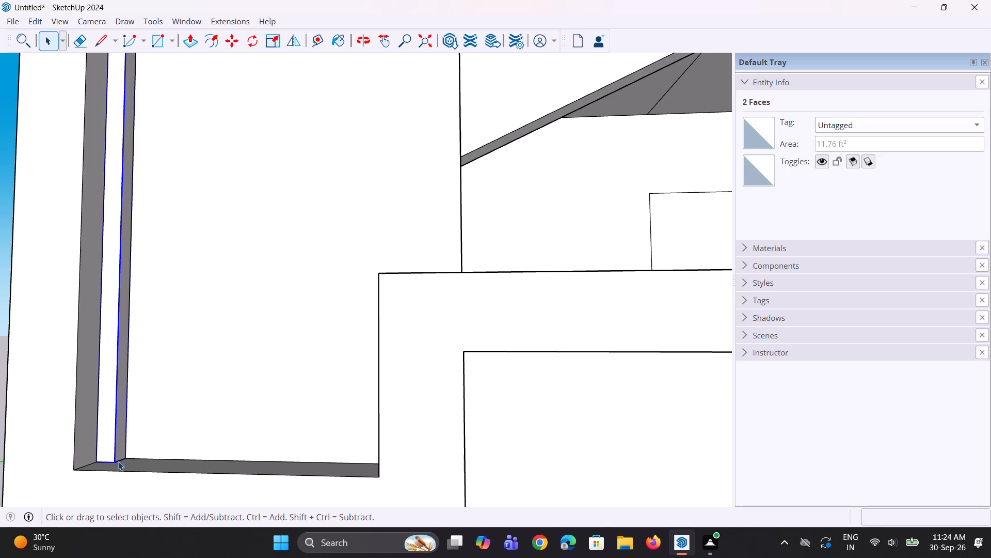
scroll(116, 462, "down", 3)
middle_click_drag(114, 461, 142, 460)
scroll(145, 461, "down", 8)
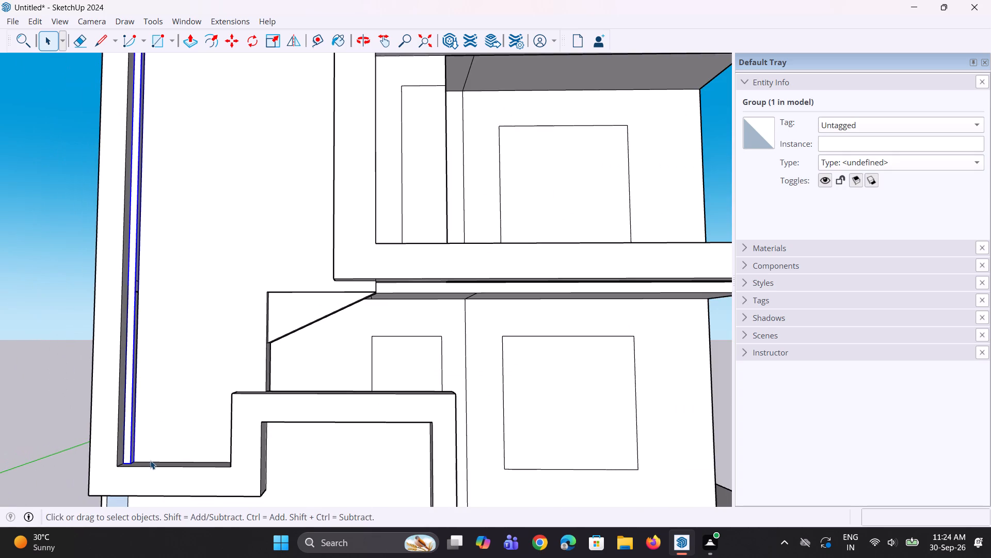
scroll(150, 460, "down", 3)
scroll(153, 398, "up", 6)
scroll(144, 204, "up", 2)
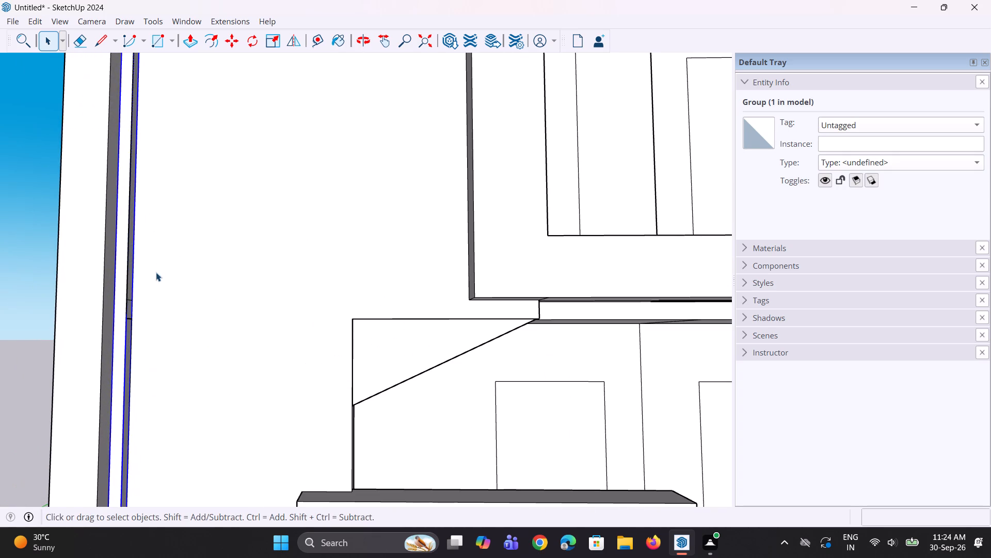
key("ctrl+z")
Erase the two short edges crossing the strip's narrow side face.
key("space")
scroll(109, 285, "up", 3)
key("space")
middle_click_drag(129, 304, 29, 285)
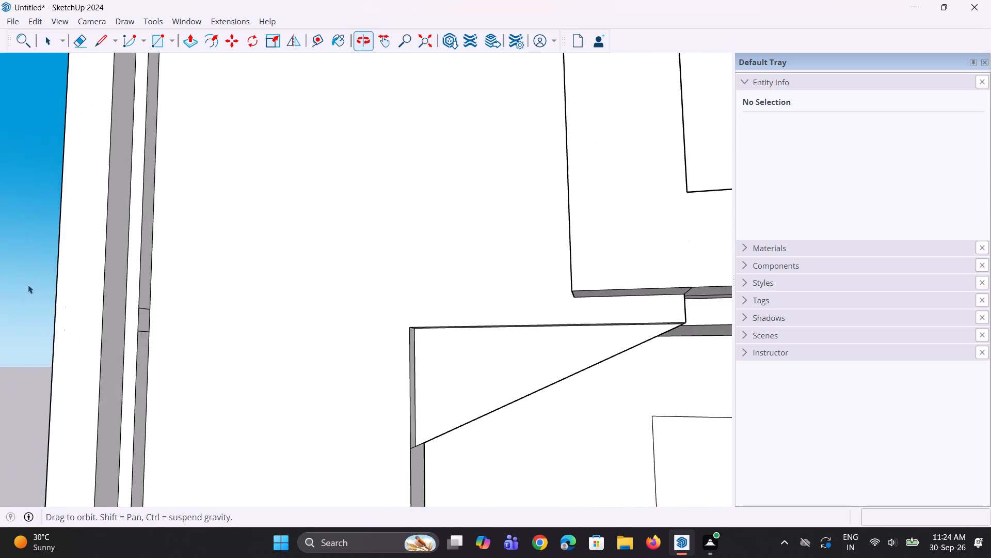
scroll(119, 327, "up", 6)
key("e")
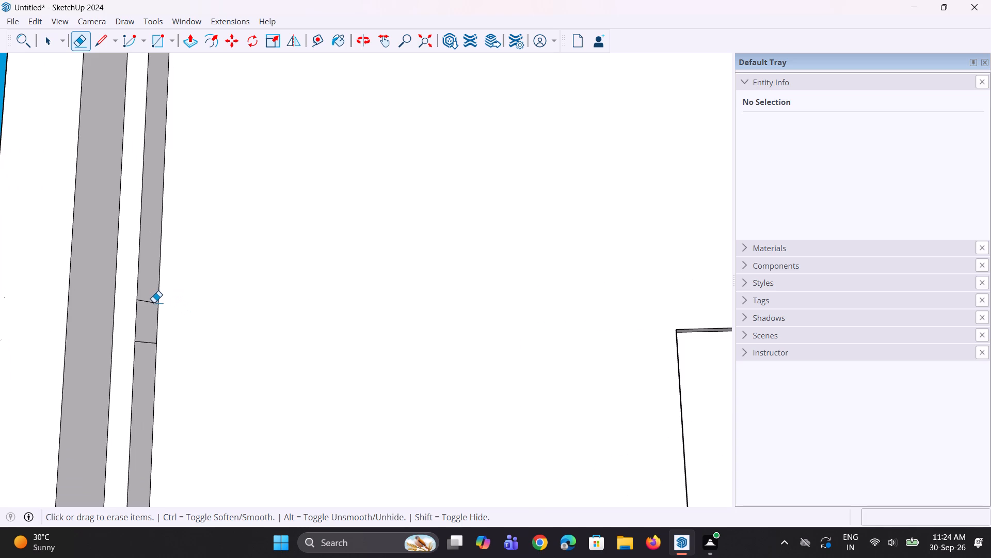
left_click(153, 302)
left_click(150, 343)
Make a group from the strip's full-height front face and narrow side face.
scroll(150, 343, "down", 16)
middle_click_drag(174, 345, 202, 362)
scroll(156, 400, "up", 2)
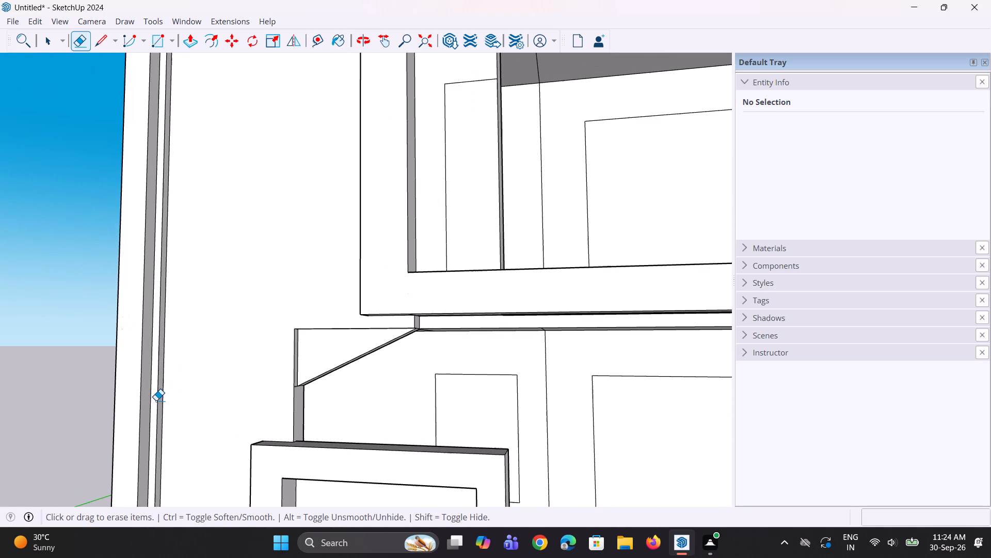
key("space")
key("space")
left_click(156, 389)
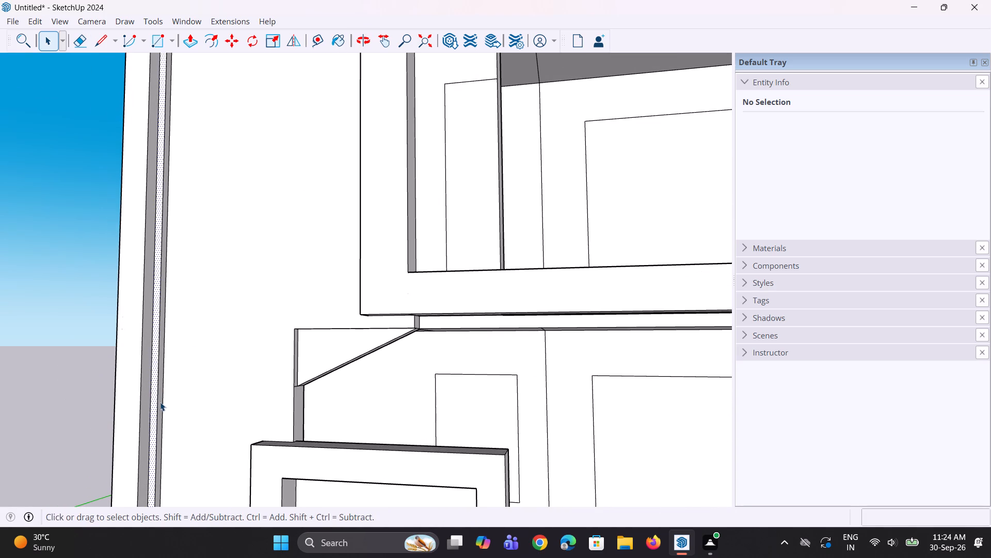
scroll(160, 402, "up", 6)
left_click(161, 398, "ctrl")
right_click(149, 378)
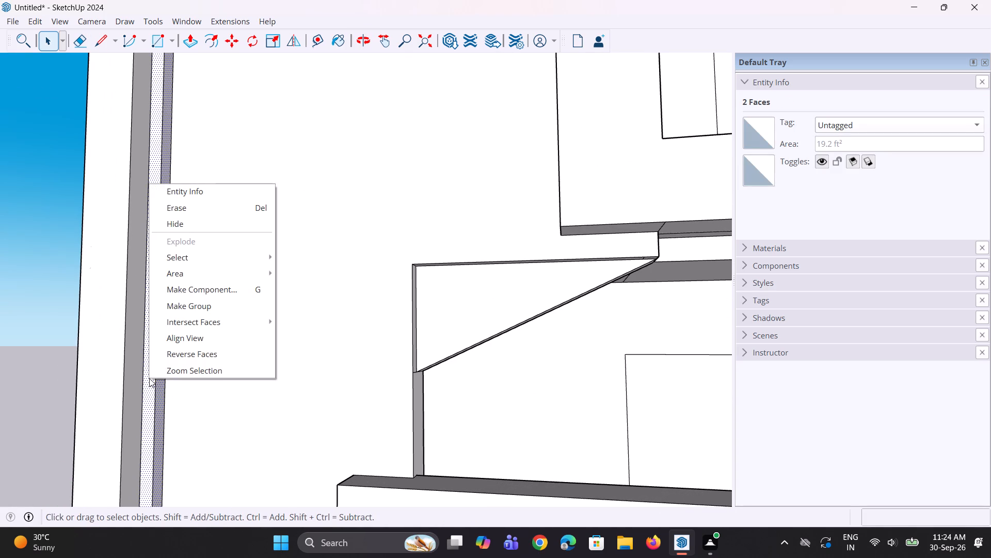
left_click(222, 305)
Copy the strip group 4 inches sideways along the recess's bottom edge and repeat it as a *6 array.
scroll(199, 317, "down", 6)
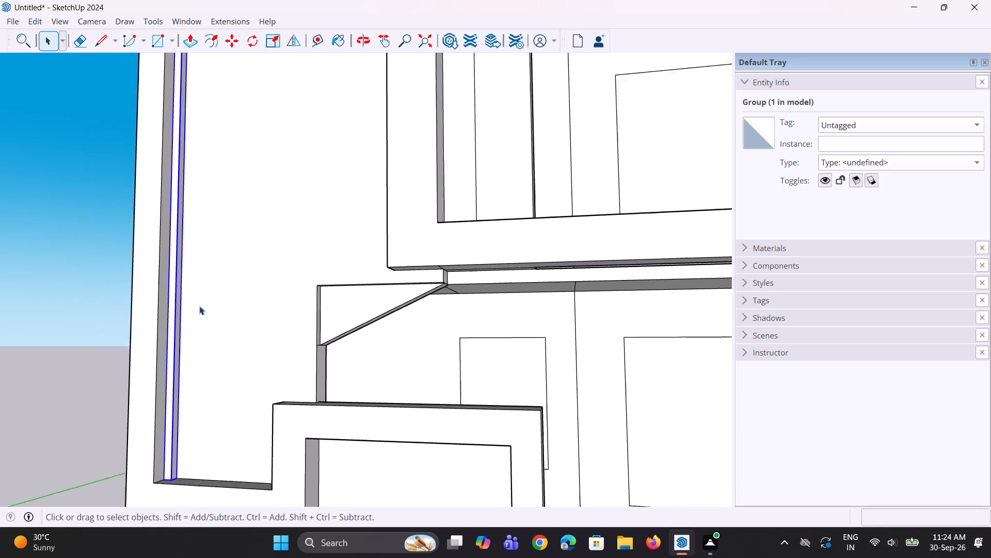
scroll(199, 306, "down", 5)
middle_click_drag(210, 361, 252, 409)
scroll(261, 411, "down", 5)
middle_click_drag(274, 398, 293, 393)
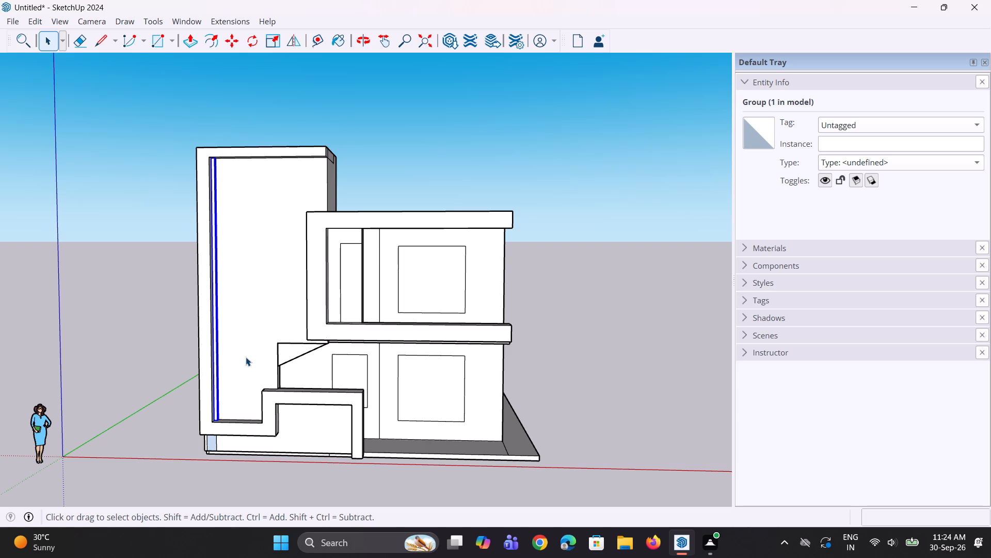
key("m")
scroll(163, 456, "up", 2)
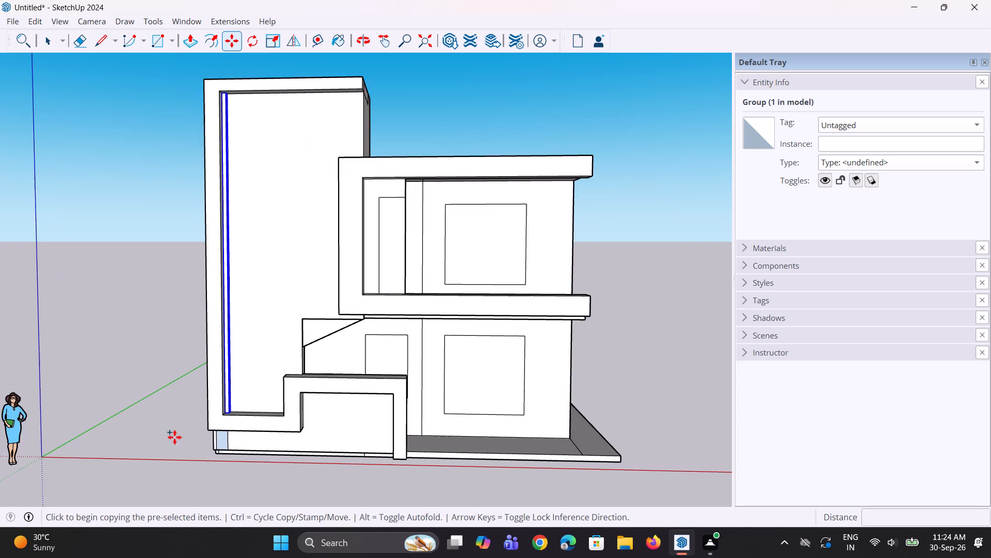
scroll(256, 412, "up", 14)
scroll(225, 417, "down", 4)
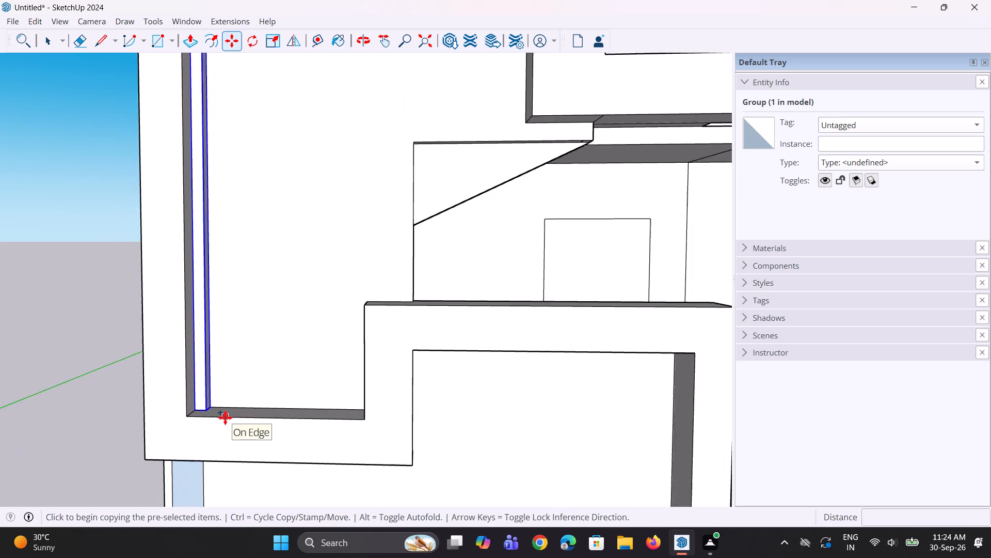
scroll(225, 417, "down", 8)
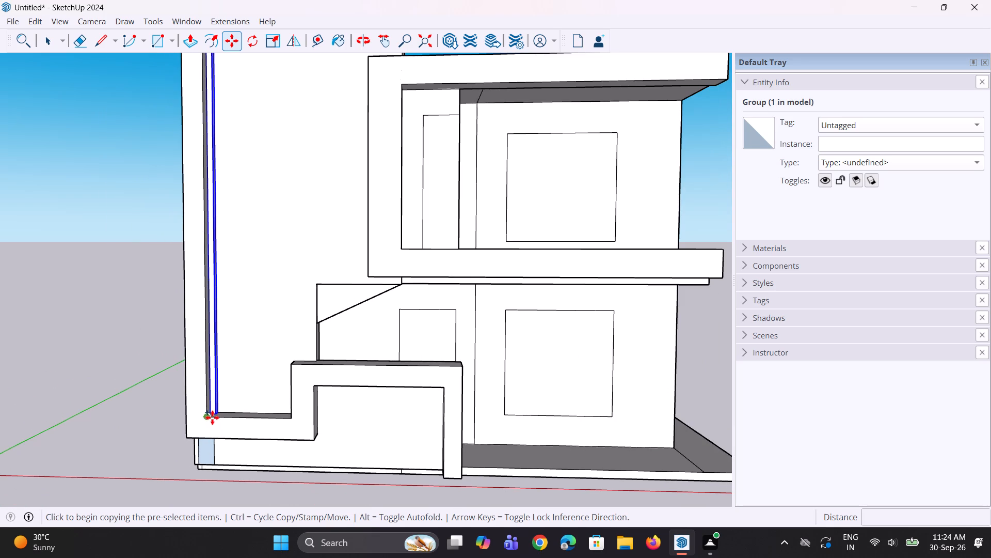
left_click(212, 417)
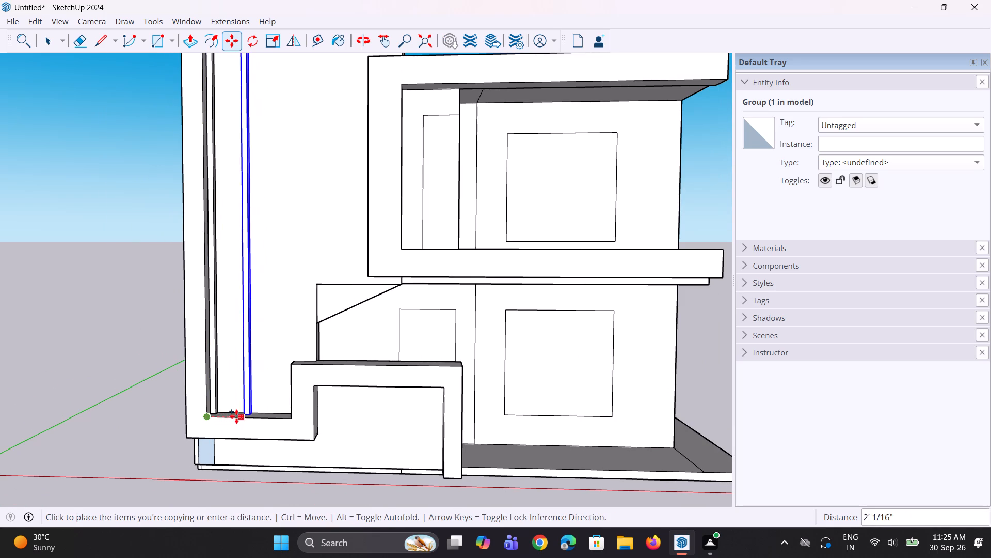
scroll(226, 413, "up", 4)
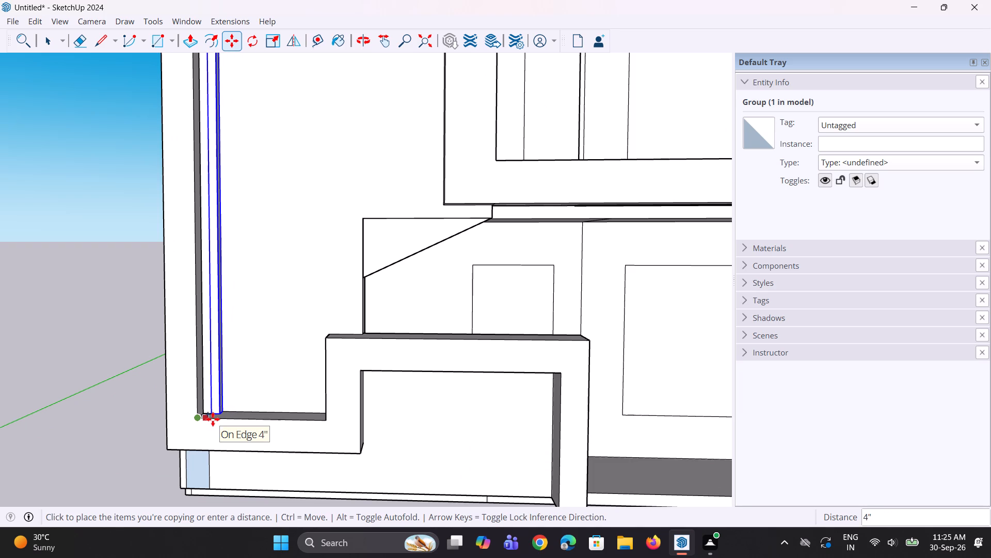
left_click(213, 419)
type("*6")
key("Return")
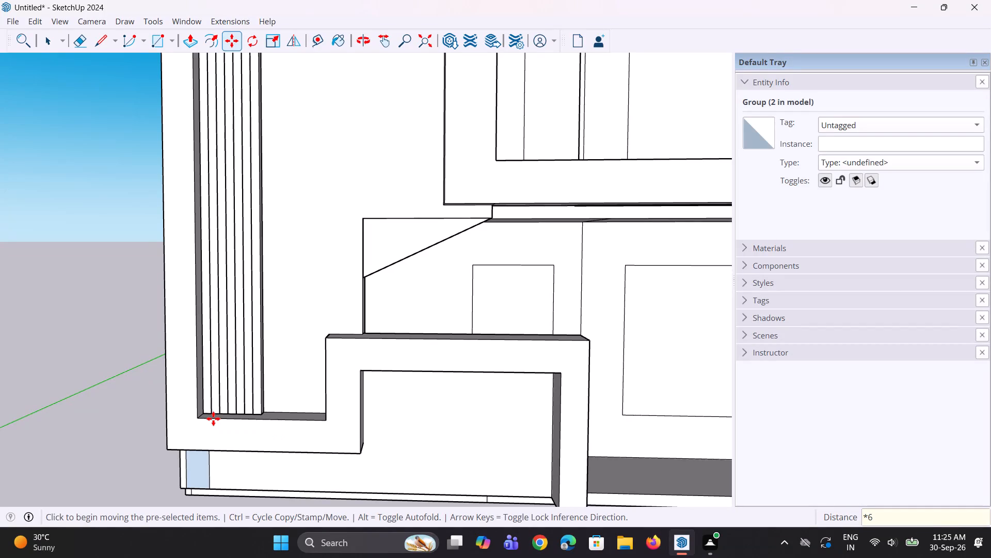
Undo the strip array and the strip's earlier construction, back to the plain back face of the tower recess.
scroll(216, 416, "down", 11)
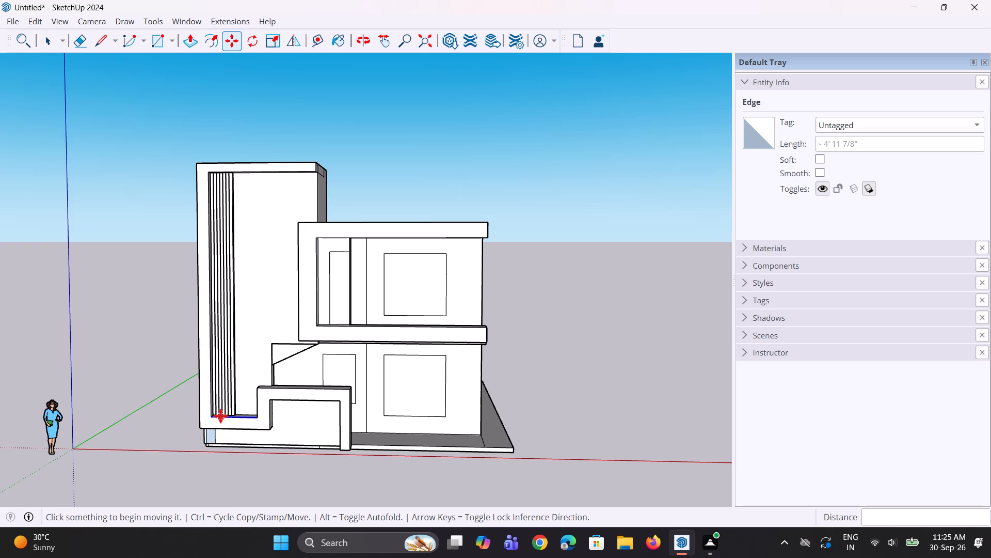
scroll(229, 389, "down", 4)
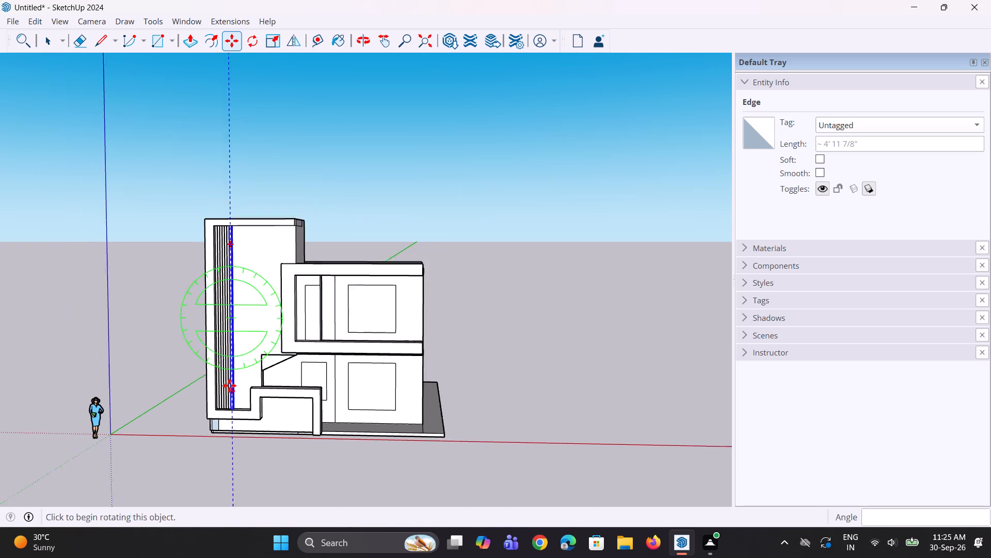
key("ctrl+z")
key("ctrl+z")
key("ctrl+z")
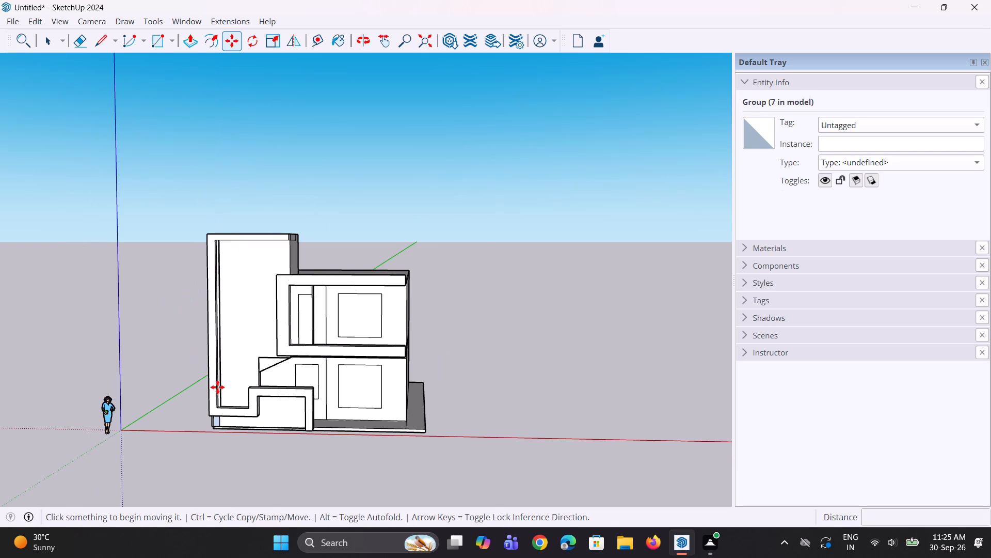
key("ctrl+z")
key("space")
scroll(206, 363, "up", 7)
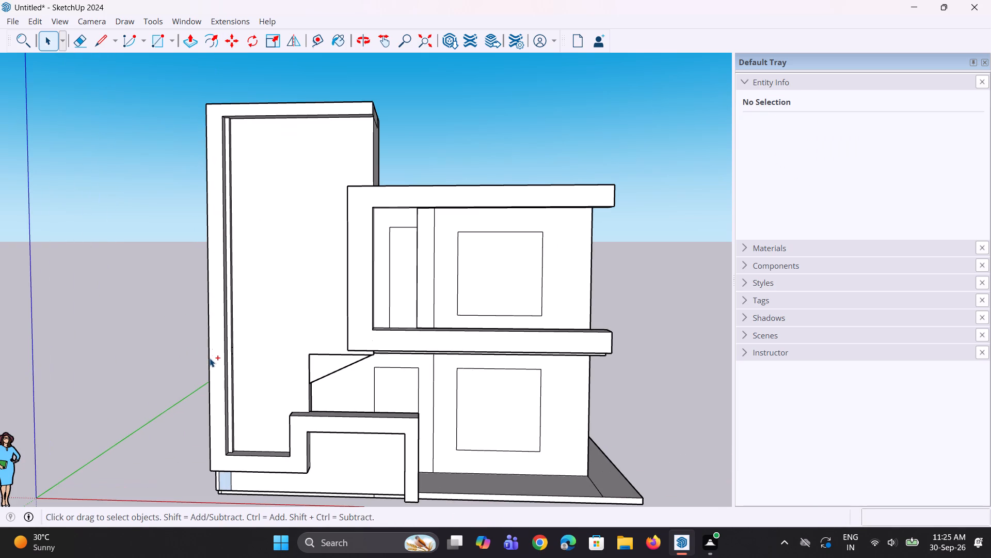
key("ctrl+z")
key("ctrl+z")
key("ctrl+z")
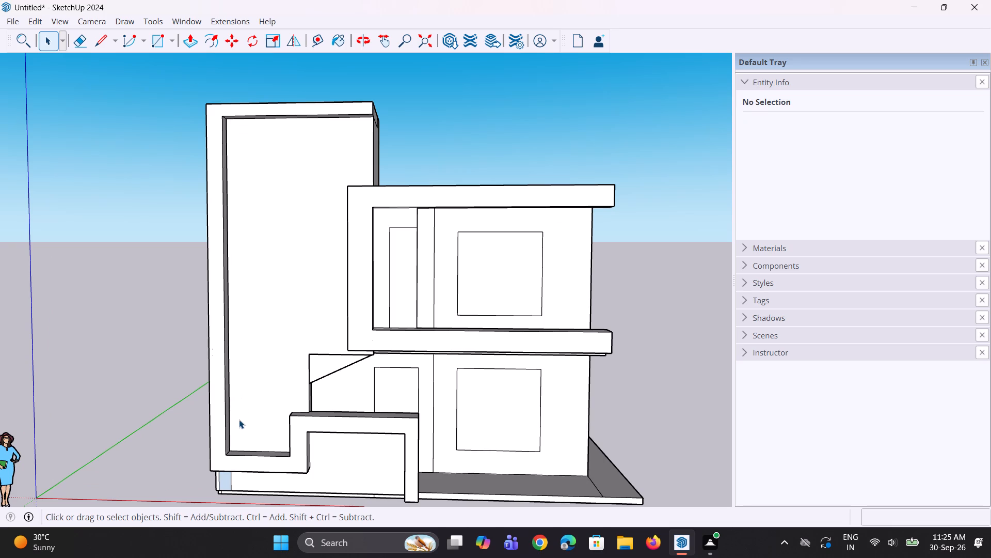
Copy the three vertical edge segments along the recess's outer inner corner 8 inches across the back face.
key("space")
key("space")
scroll(241, 422, "up", 5)
left_click(225, 393)
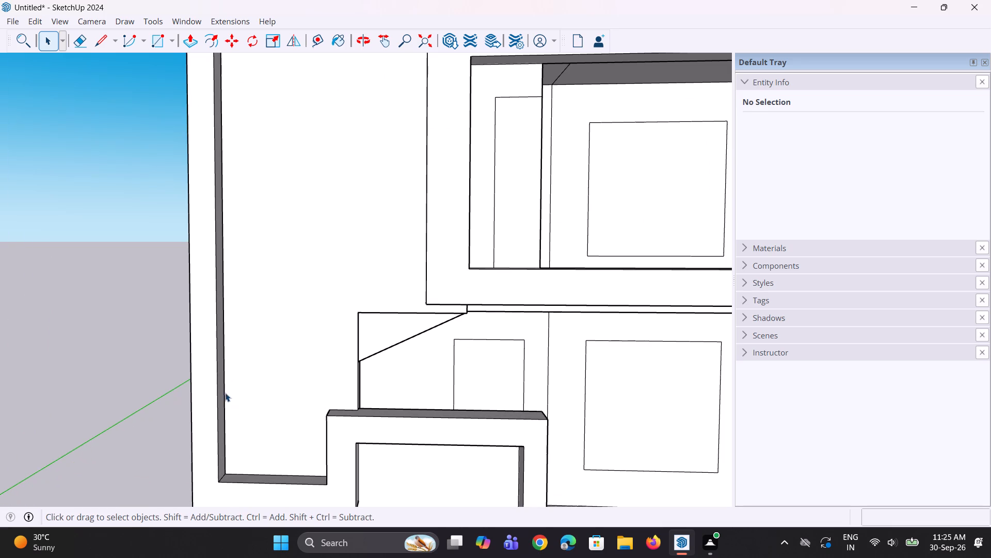
scroll(231, 362, "up", 2)
middle_click_drag(238, 387, 115, 402)
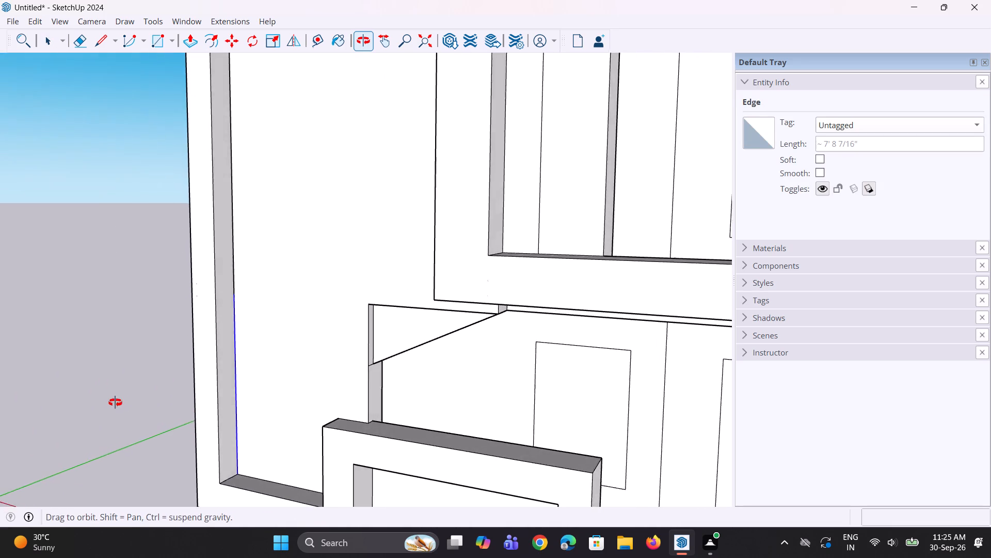
middle_click_drag(115, 402, 220, 384)
scroll(218, 299, "up", 3)
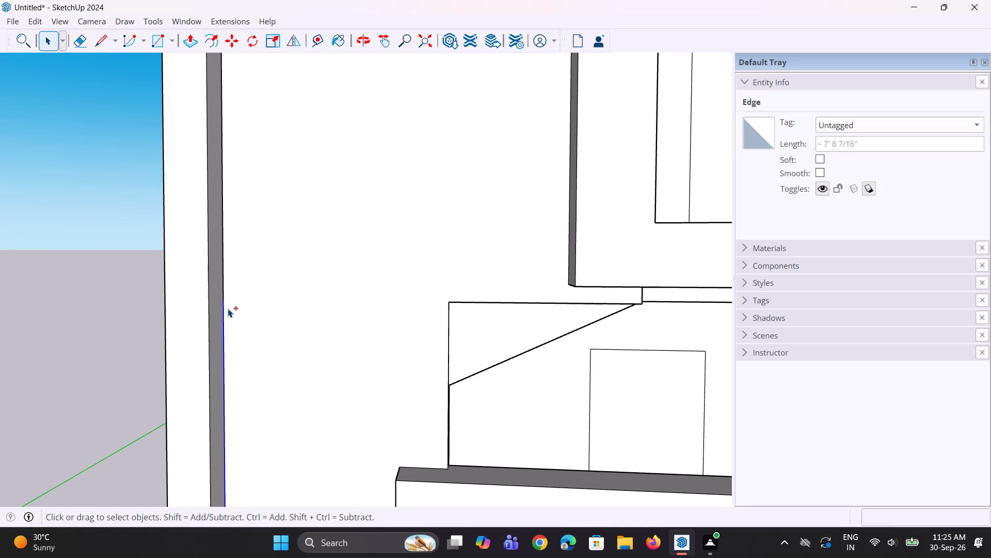
left_click(225, 312, "ctrl")
left_click(223, 298, "ctrl")
left_click(224, 262, "ctrl")
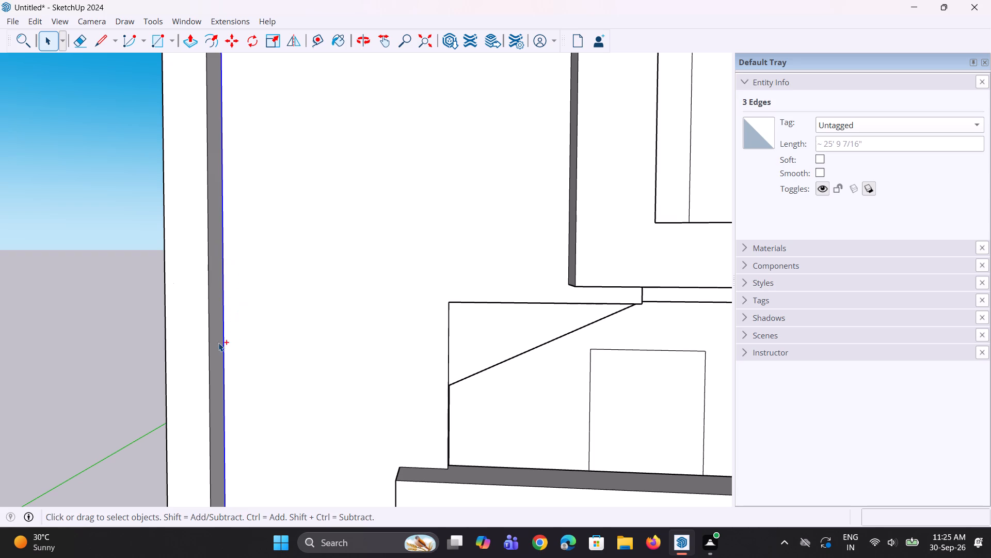
middle_click_drag(218, 346, 236, 351, "ctrl")
scroll(231, 333, "down", 6)
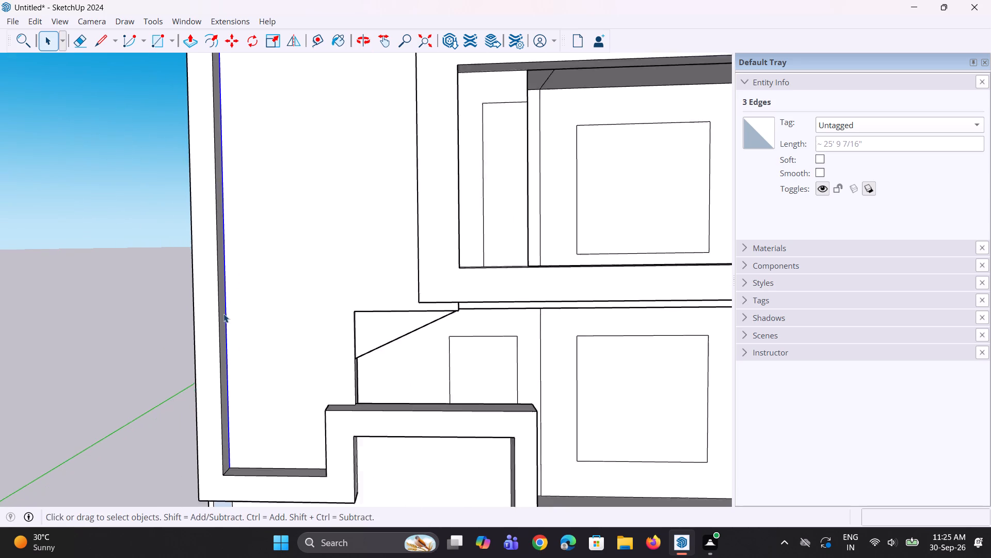
scroll(223, 314, "down", 1)
scroll(243, 438, "up", 6)
key("m")
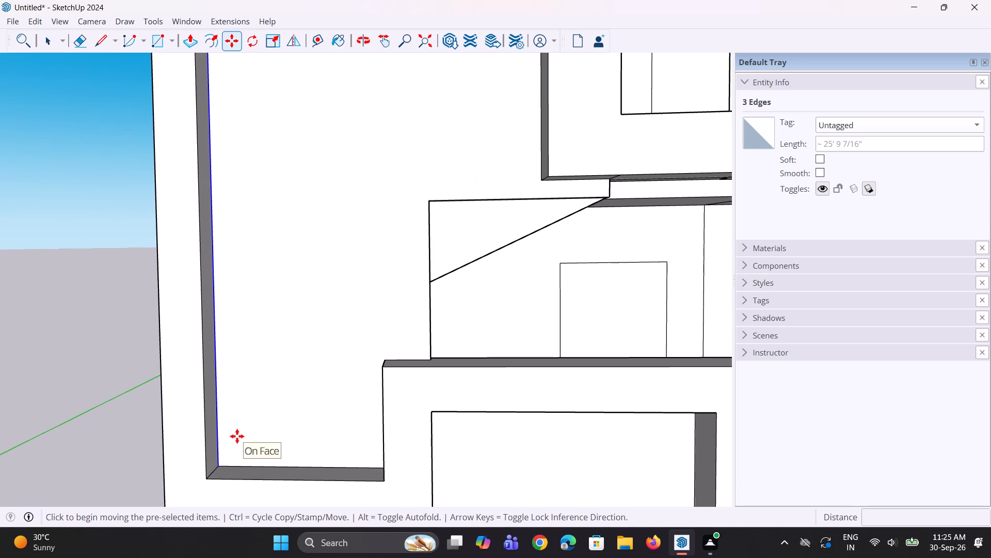
scroll(226, 467, "up", 4)
left_click(219, 469)
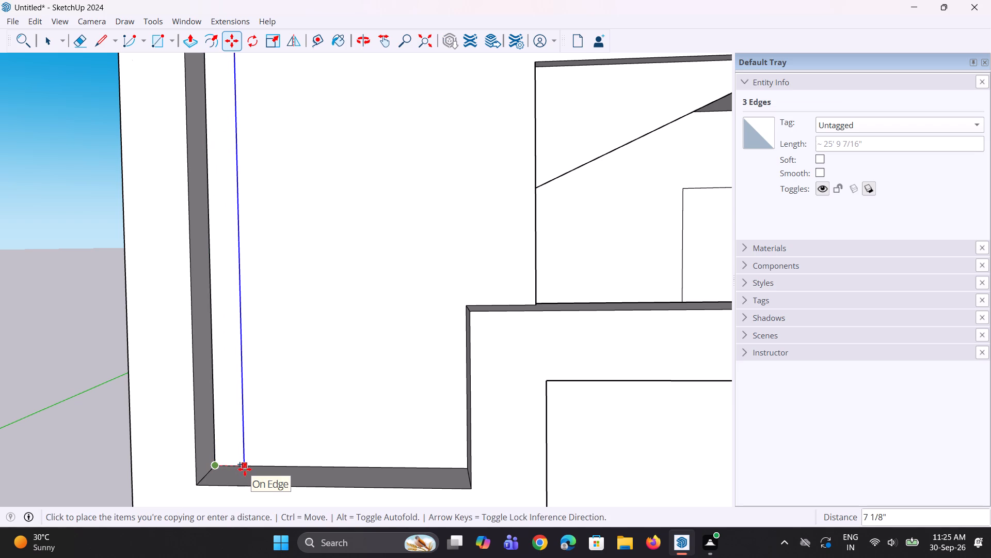
type("8\"")
key("Return")
Move the copied full-height line a further 2 inches across the back face, away from the recess's outer corner.
scroll(250, 477, "down", 6)
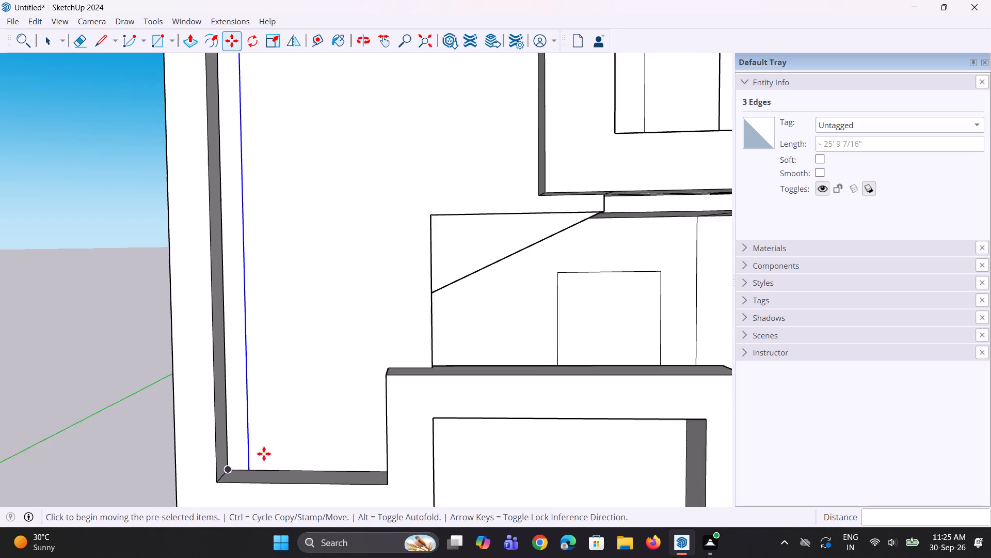
scroll(264, 454, "down", 4)
middle_click_drag(265, 429, 292, 423)
scroll(268, 454, "up", 6)
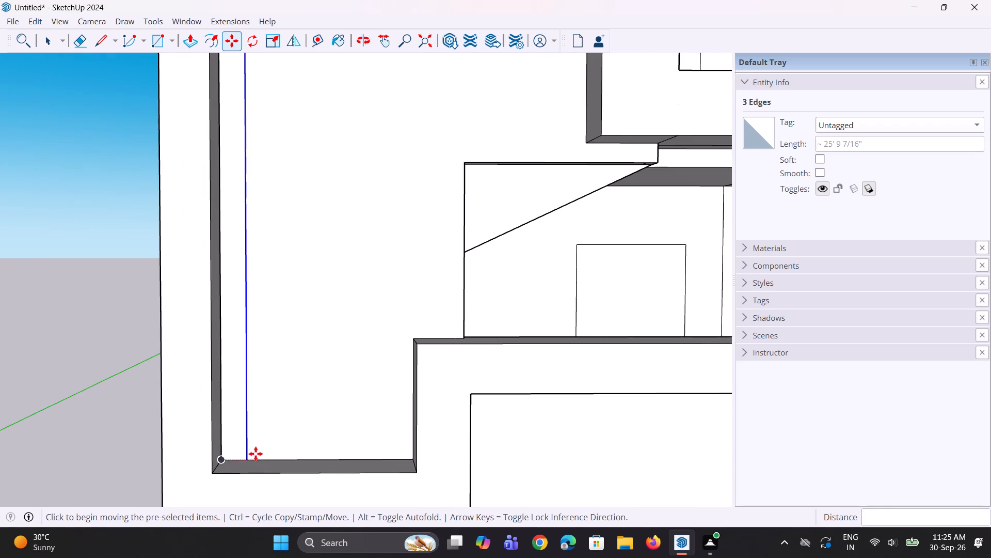
scroll(241, 464, "up", 3)
left_click(247, 461)
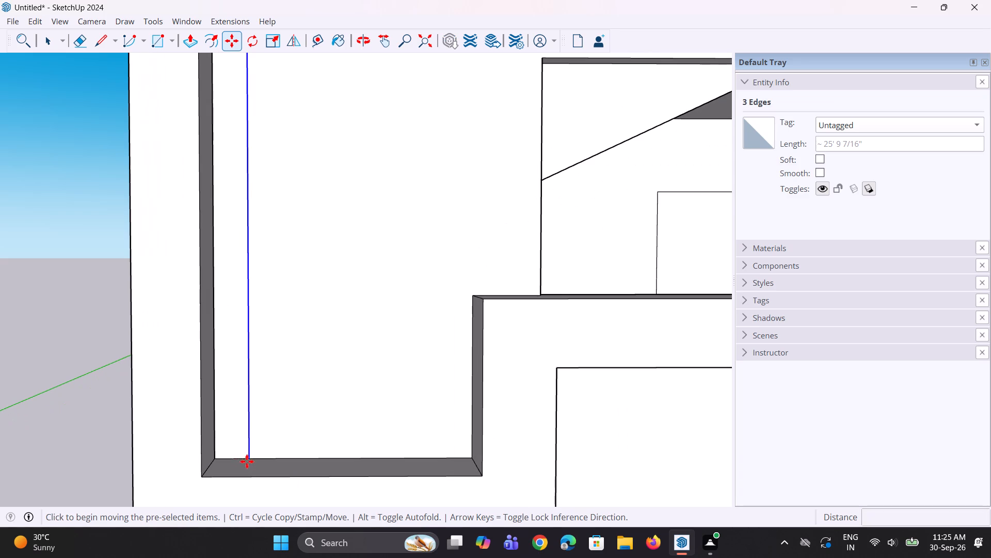
type("2\"")
key("Return")
scroll(256, 459, "down", 5)
key("space")
key("space")
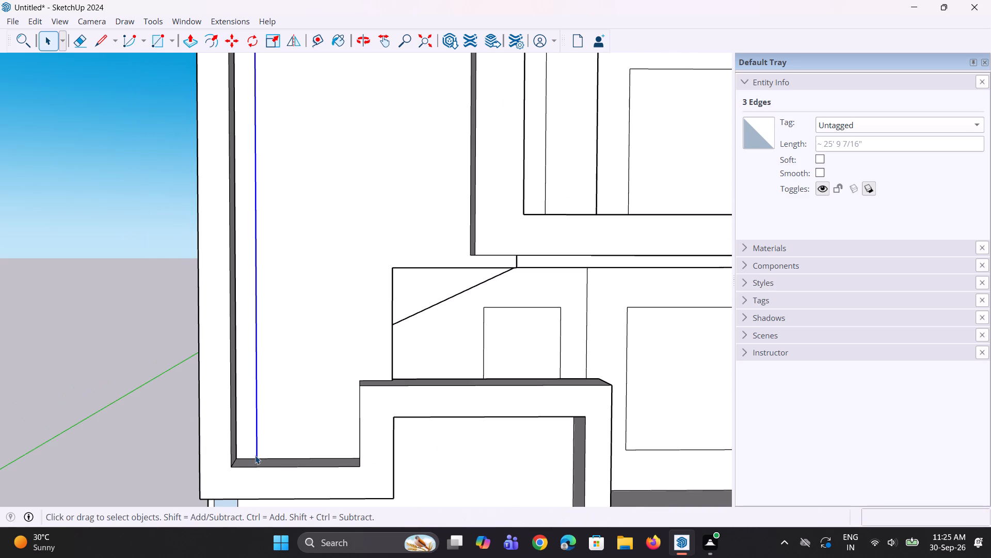
Pull the full-height strip face between the recess corner and the copied line out 3 inches.
key("p")
left_click(250, 437)
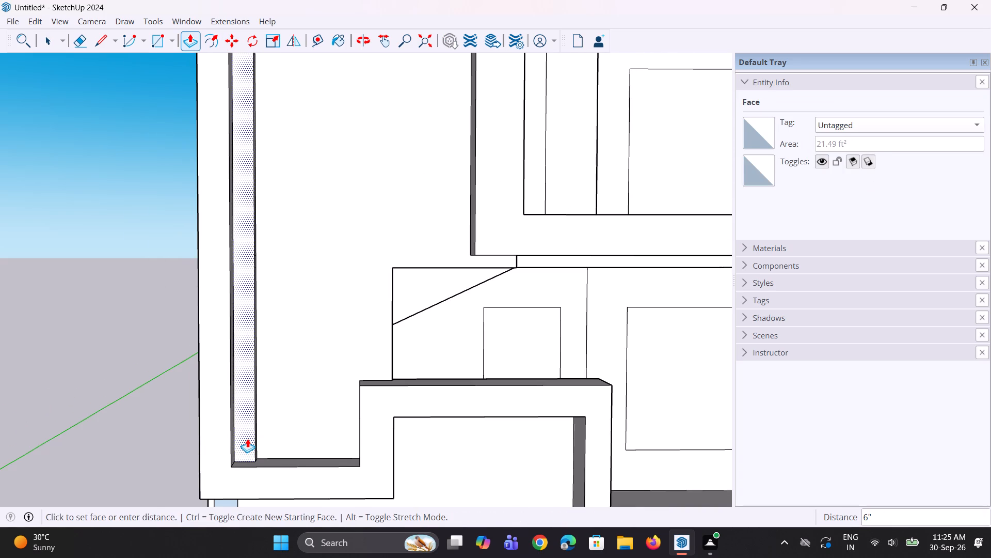
type("3\"")
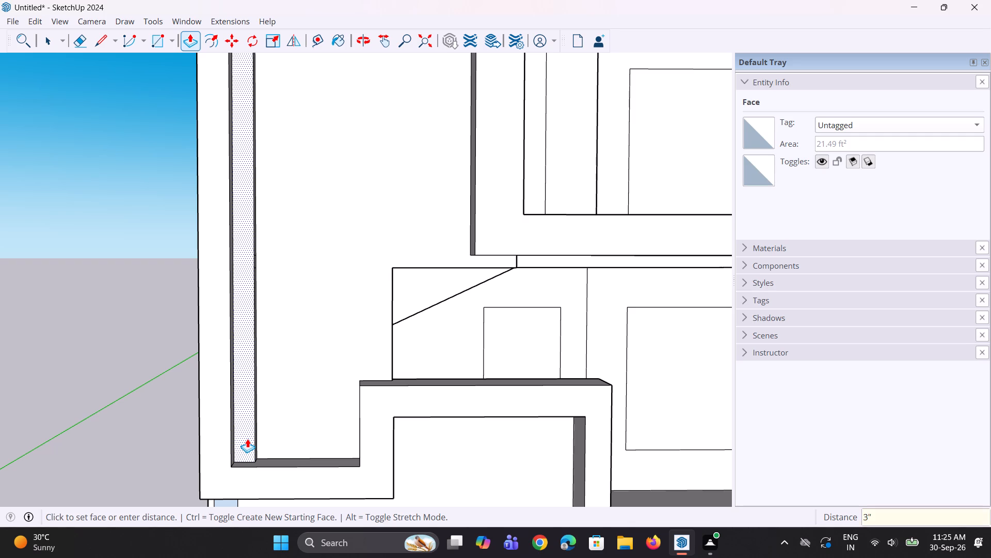
key("Return")
middle_click_drag(260, 454, 222, 468)
scroll(242, 446, "down", 1)
middle_click_drag(242, 446, 133, 469)
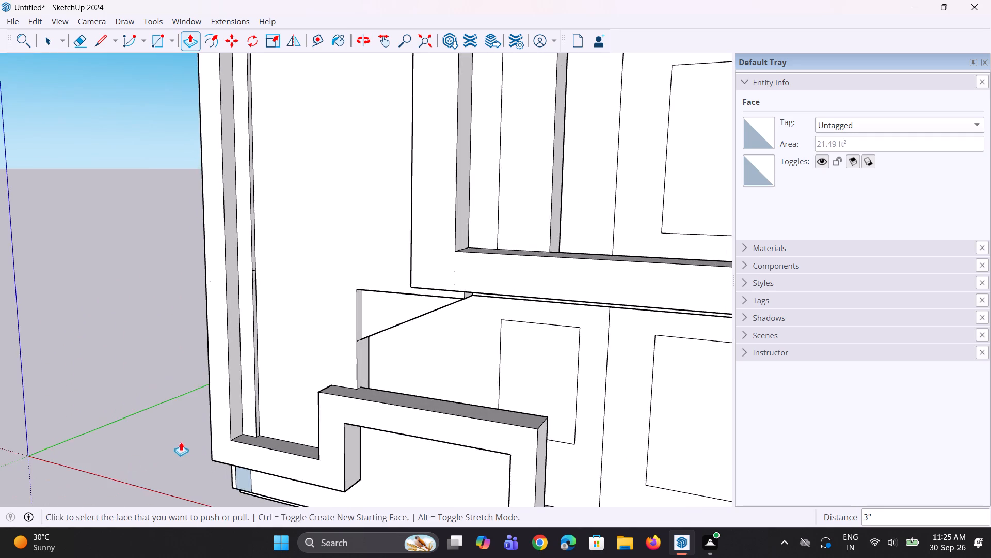
scroll(199, 437, "down", 4)
middle_click_drag(231, 440, 330, 444)
middle_click_drag(289, 451, 285, 460)
key("space")
key("space")
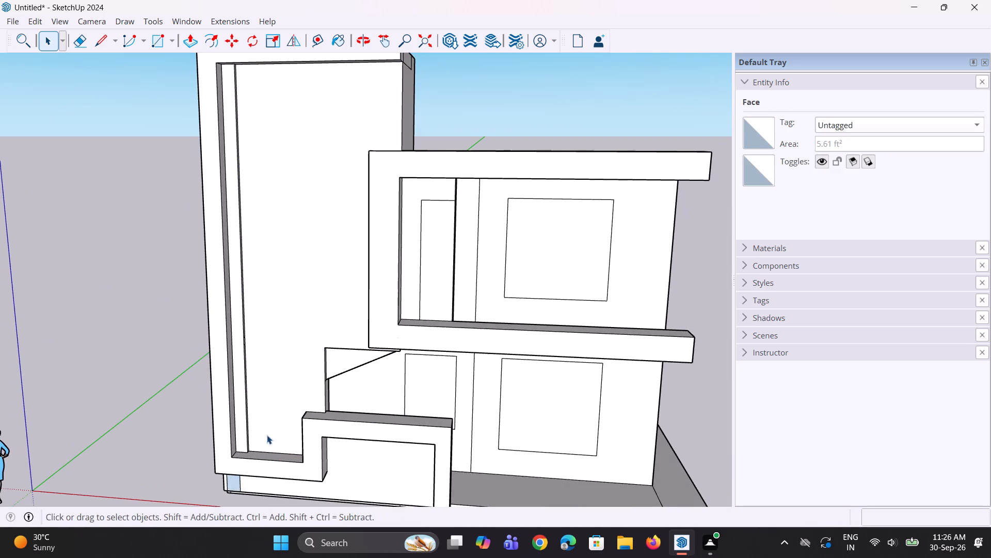
Make a group from the strip's front face and its narrow lower side face.
middle_click_drag(266, 435, 241, 431)
scroll(237, 433, "up", 4)
left_click(237, 433)
scroll(254, 451, "up", 8)
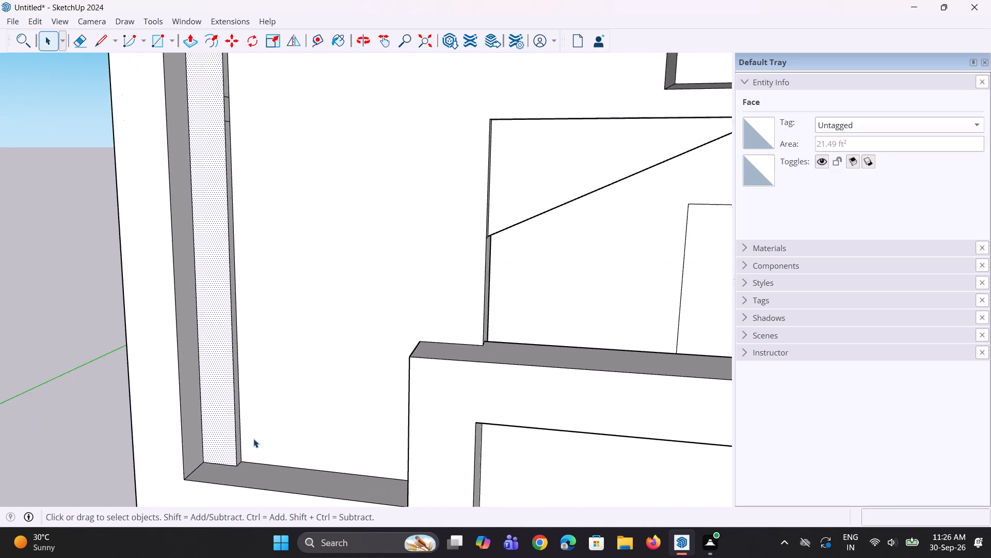
scroll(253, 439, "up", 2)
left_click(233, 445, "ctrl")
right_click(218, 417)
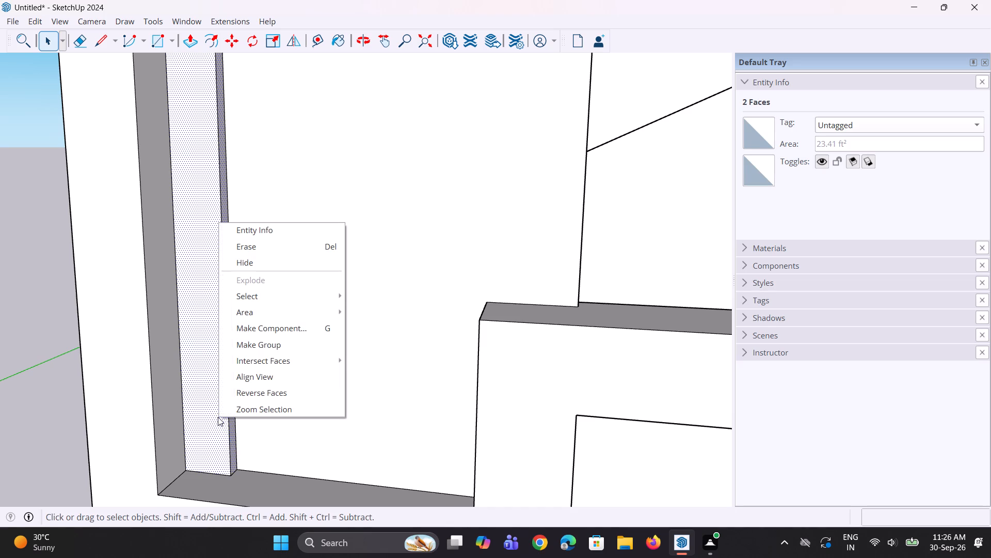
left_click(264, 349)
Copy the strip group 10 inches sideways, corner to corner, and repeat it as a *5 array across the recess.
scroll(239, 409, "down", 4)
middle_click_drag(244, 415, 276, 416)
key("m")
scroll(243, 458, "up", 6)
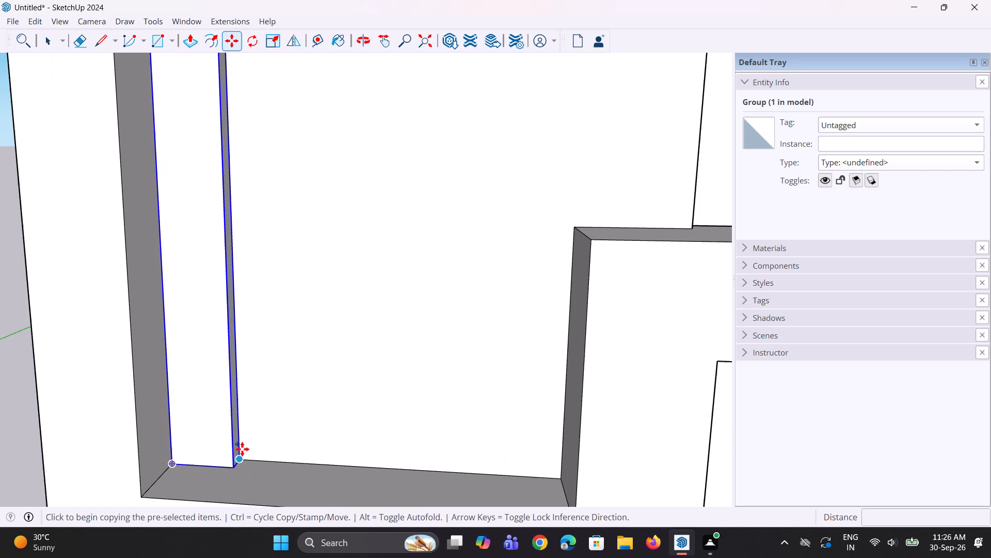
left_click(170, 463)
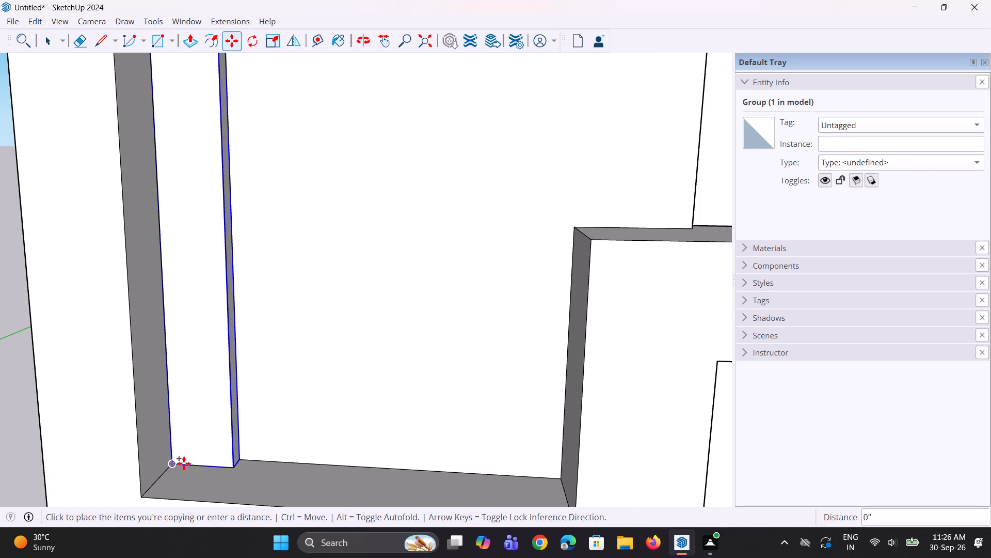
left_click(232, 471)
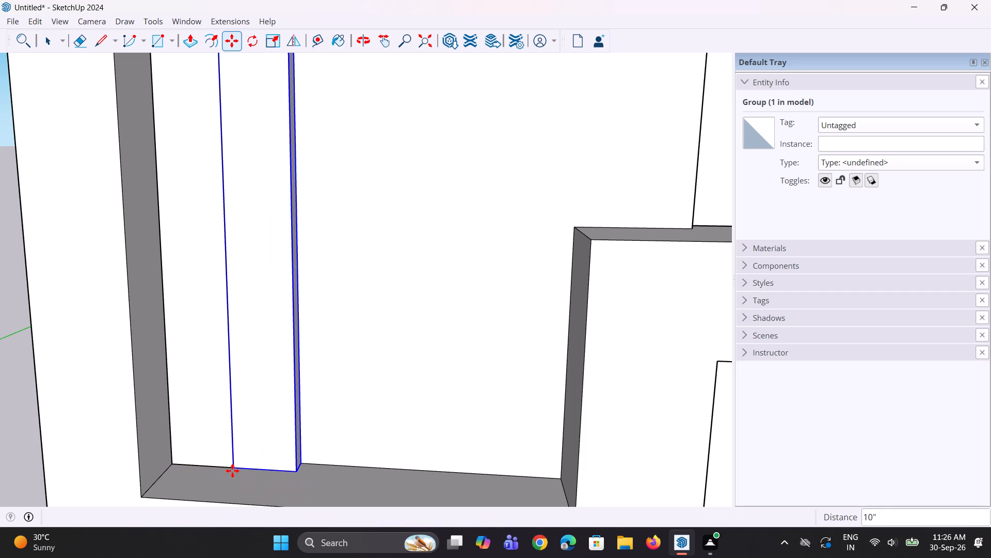
type("*5")
key("Return")
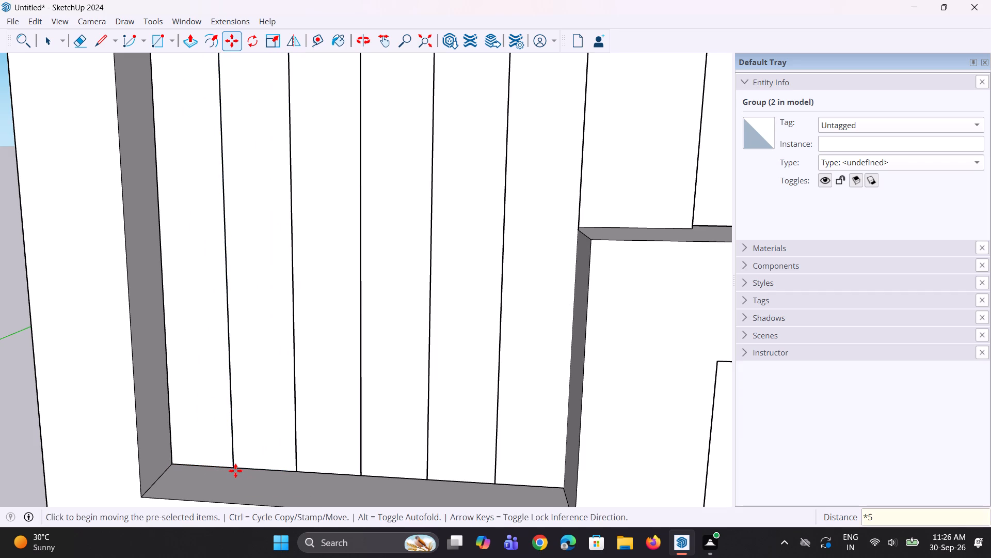
Undo the *5 strip array across the recess and the grouping of the strip's faces.
scroll(370, 442, "up", 1)
scroll(358, 448, "down", 16)
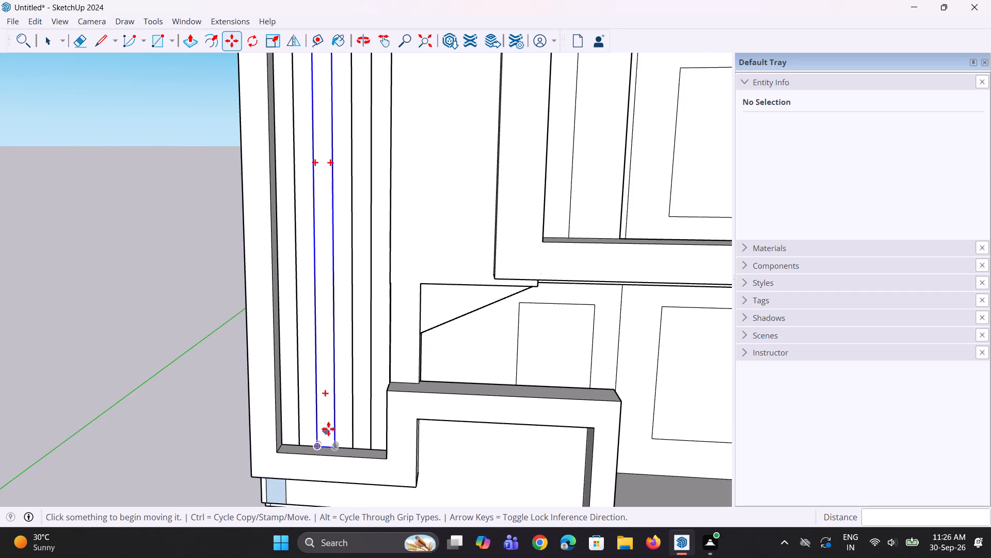
middle_click_drag(332, 427, 359, 407)
scroll(359, 407, "down", 4)
middle_click_drag(346, 417, 212, 362)
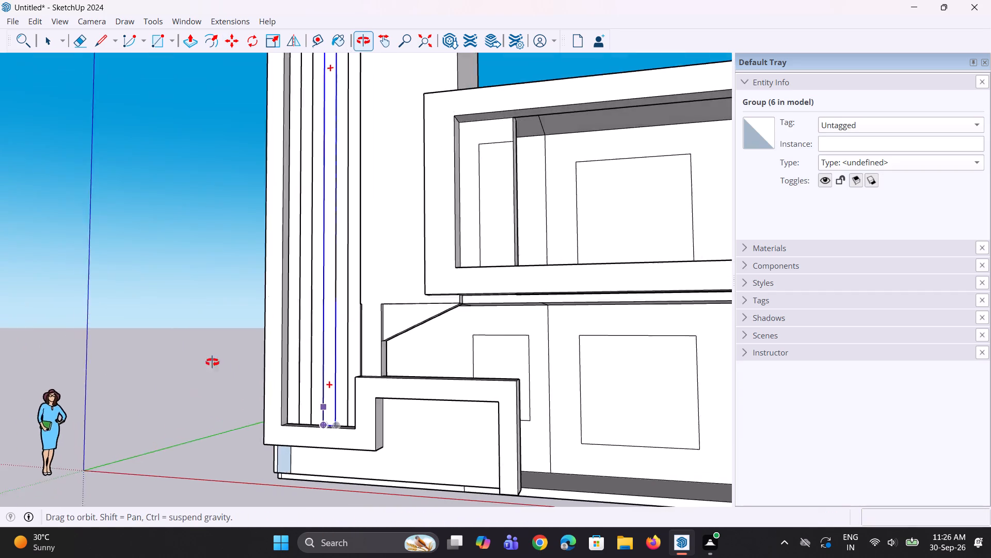
middle_click_drag(212, 362, 57, 405)
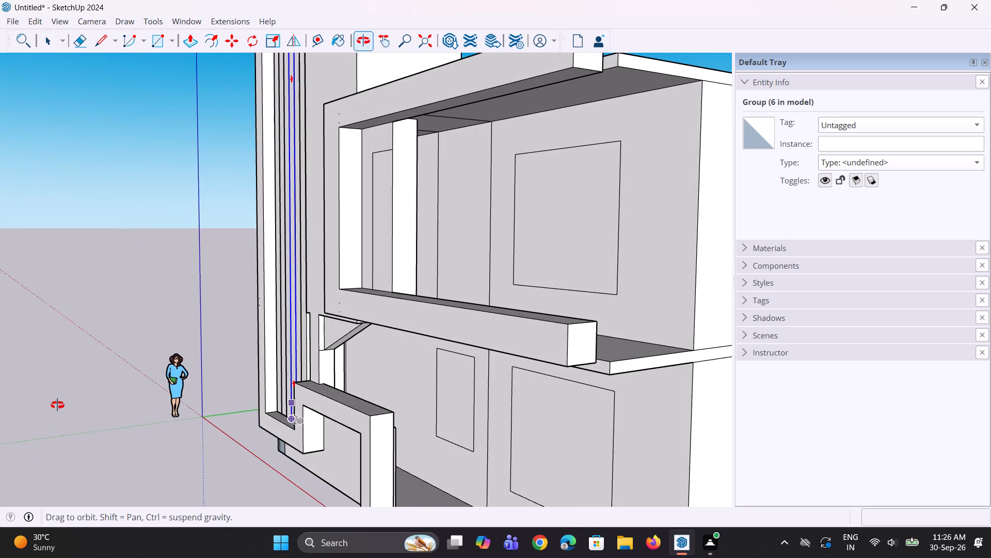
middle_click_drag(57, 405, 22, 409)
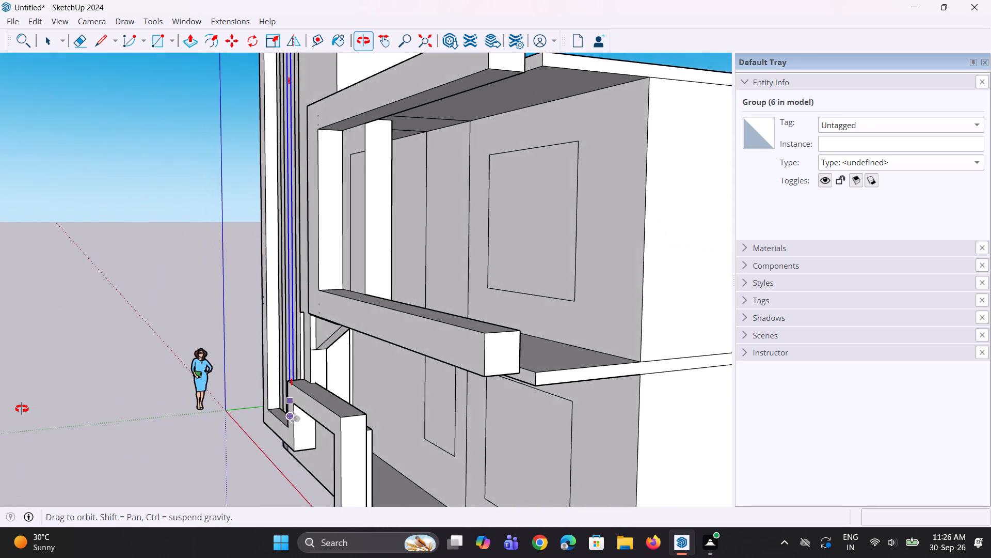
middle_click_drag(22, 409, 3, 455)
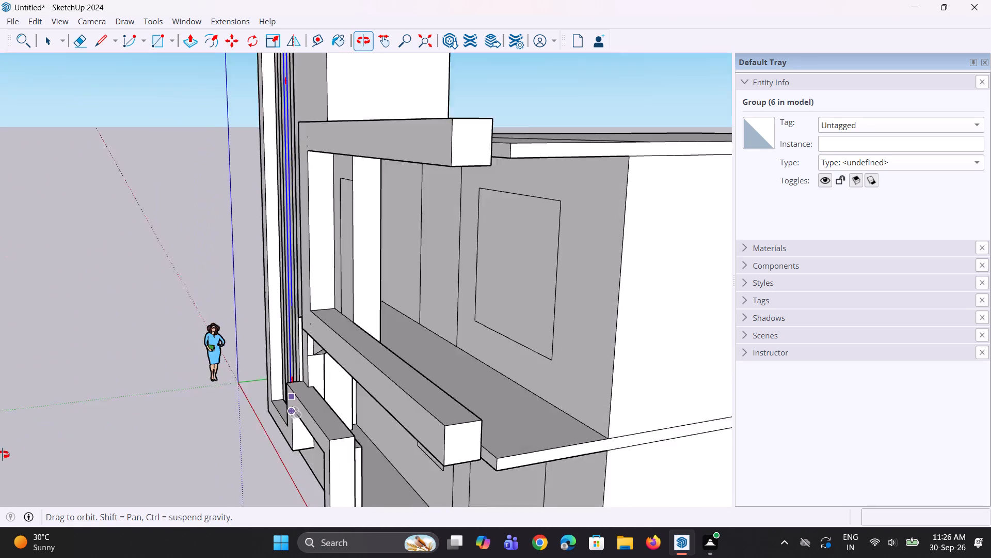
middle_click_drag(3, 455, 106, 463)
key("ctrl+z")
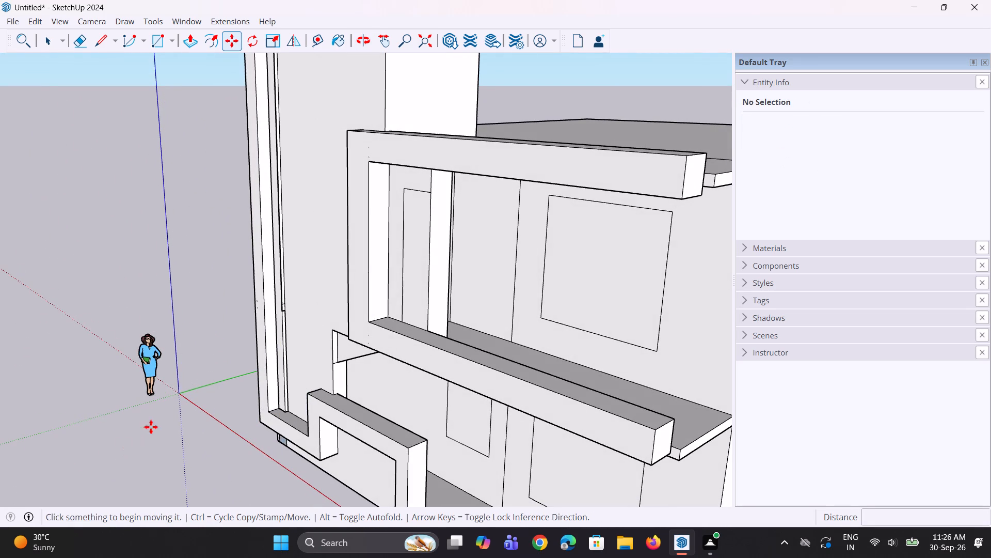
scroll(286, 357, "up", 4)
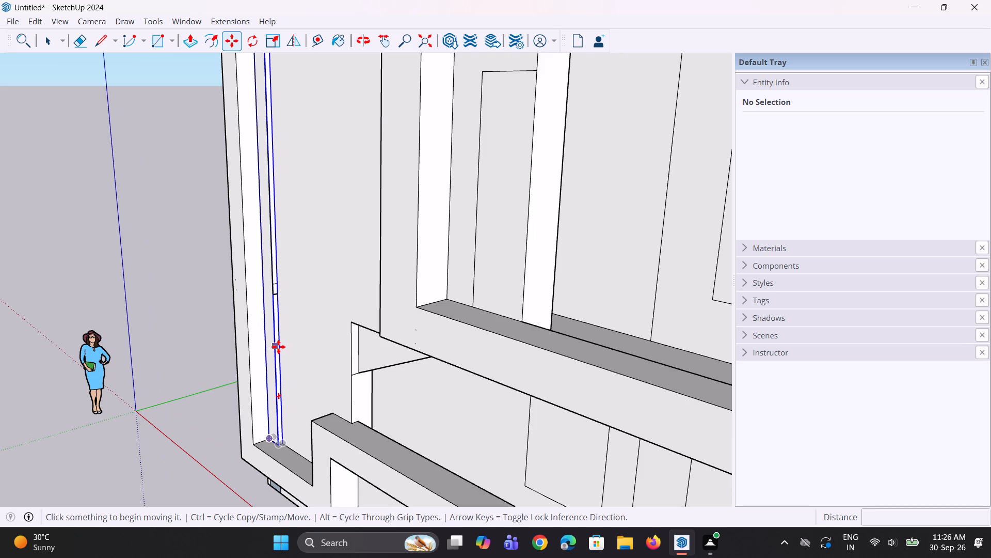
key("ctrl+z")
Erase the two short cross lines on the narrow side face of the full-height strip.
key("space")
scroll(279, 339, "up", 9)
key("space")
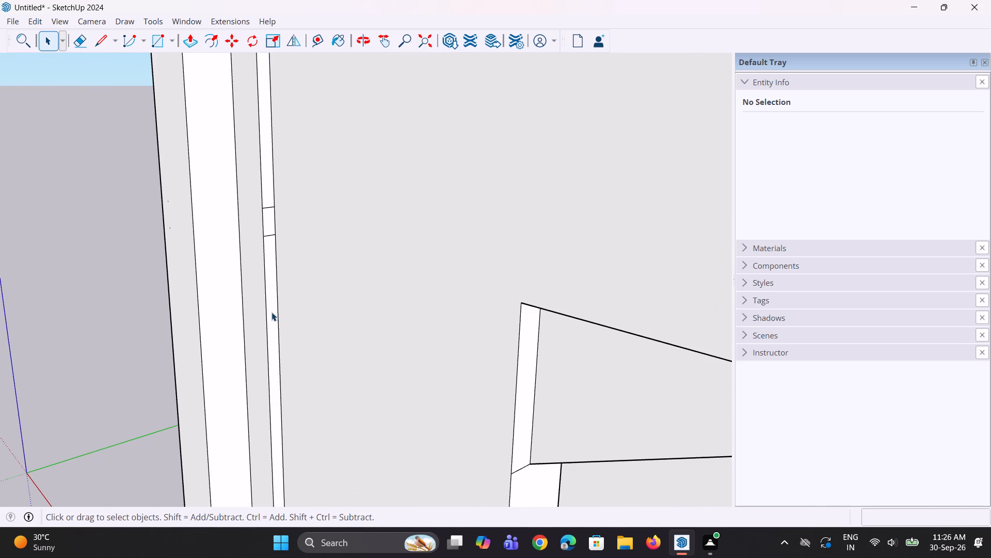
key("e")
left_click(269, 236)
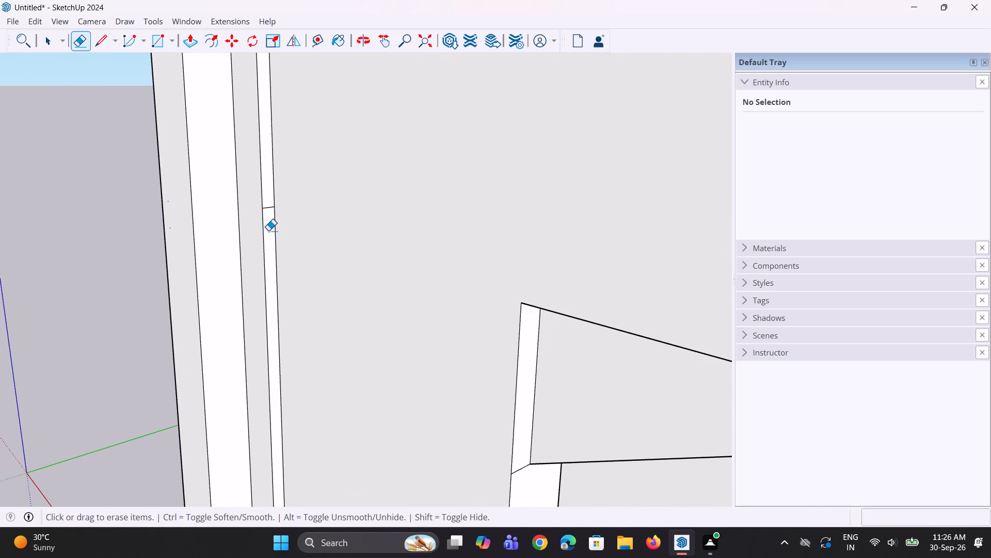
left_click(271, 208)
key("space")
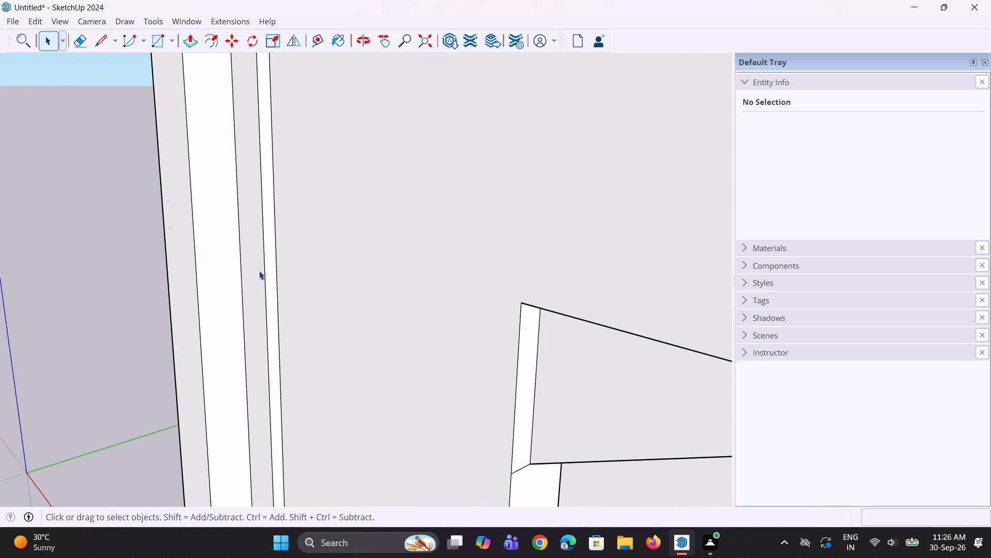
Make a group from the strip's full-height front face in the tower recess.
left_click(259, 271)
left_click(271, 273)
scroll(276, 341, "down", 6)
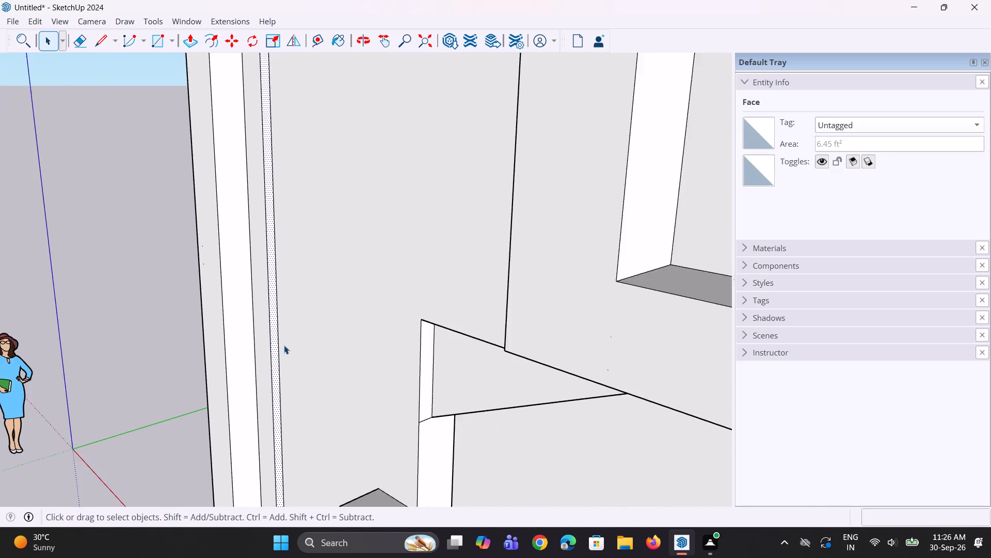
scroll(284, 345, "down", 10)
scroll(261, 253, "up", 2)
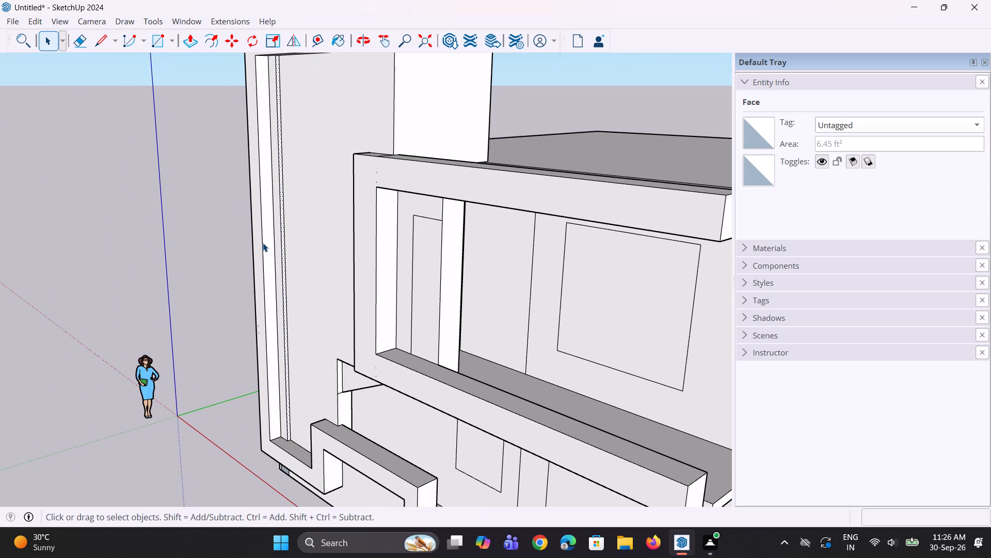
scroll(263, 243, "up", 1)
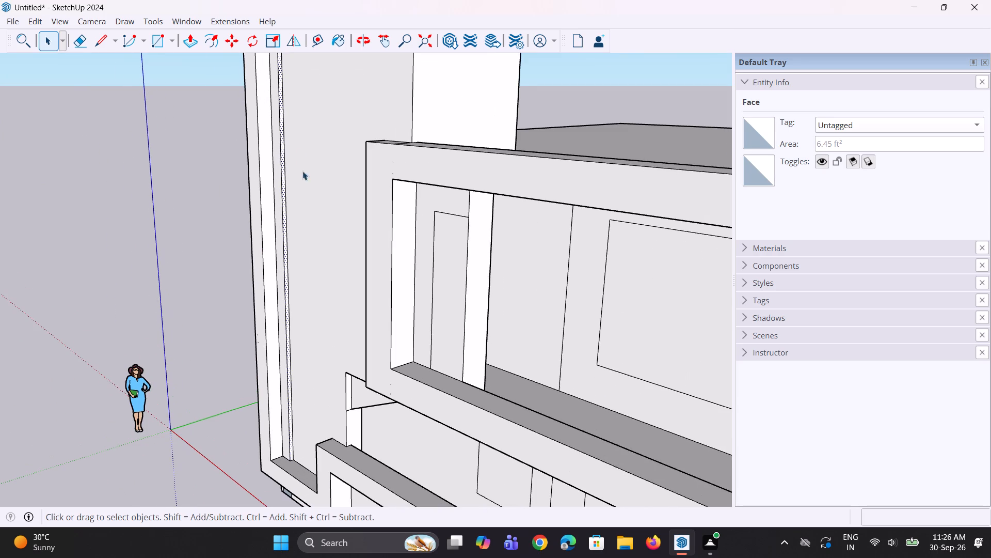
middle_click_drag(313, 269, 409, 234)
scroll(410, 233, "up", 12)
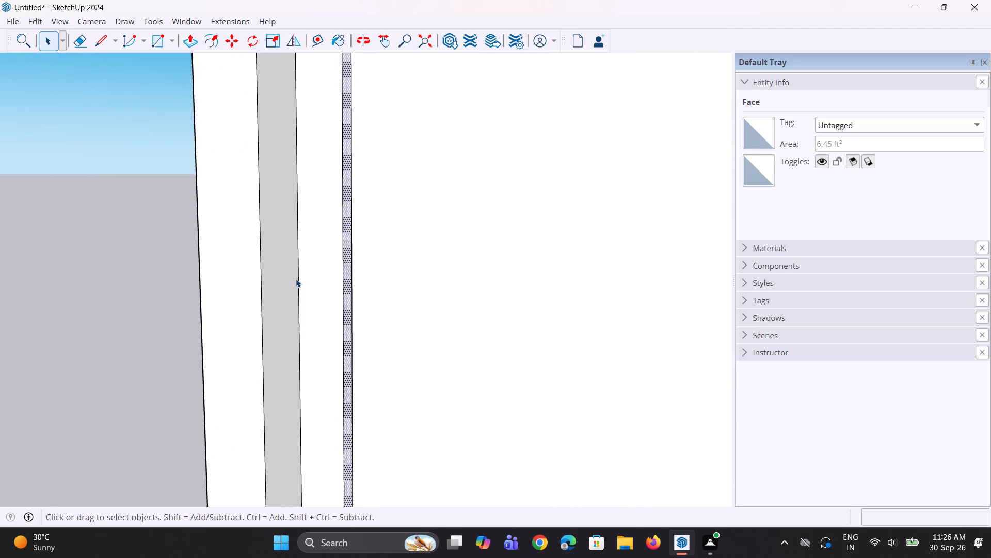
left_click(316, 313, "ctrl")
scroll(369, 331, "down", 6)
middle_click_drag(323, 340, 234, 333)
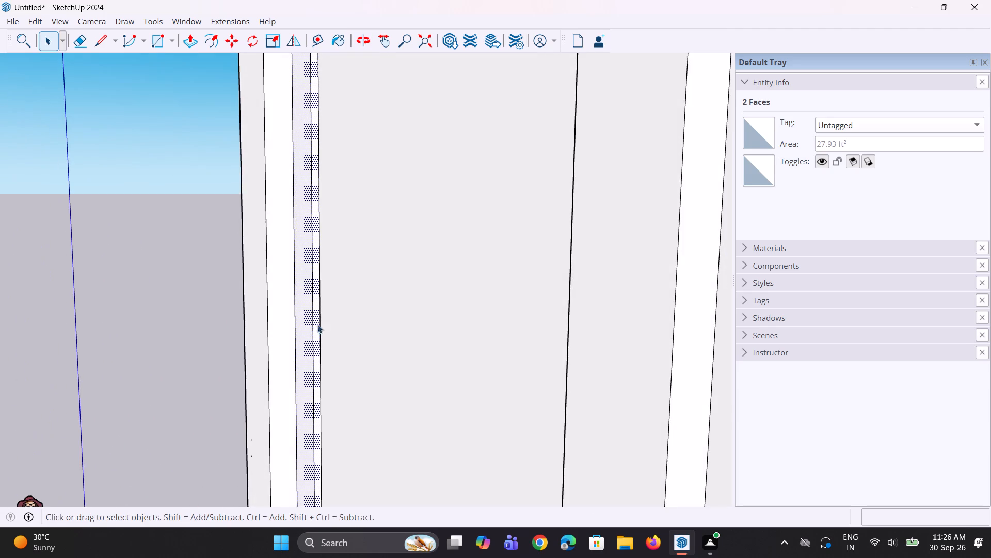
scroll(332, 313, "down", 10)
left_click(318, 304)
right_click(318, 304)
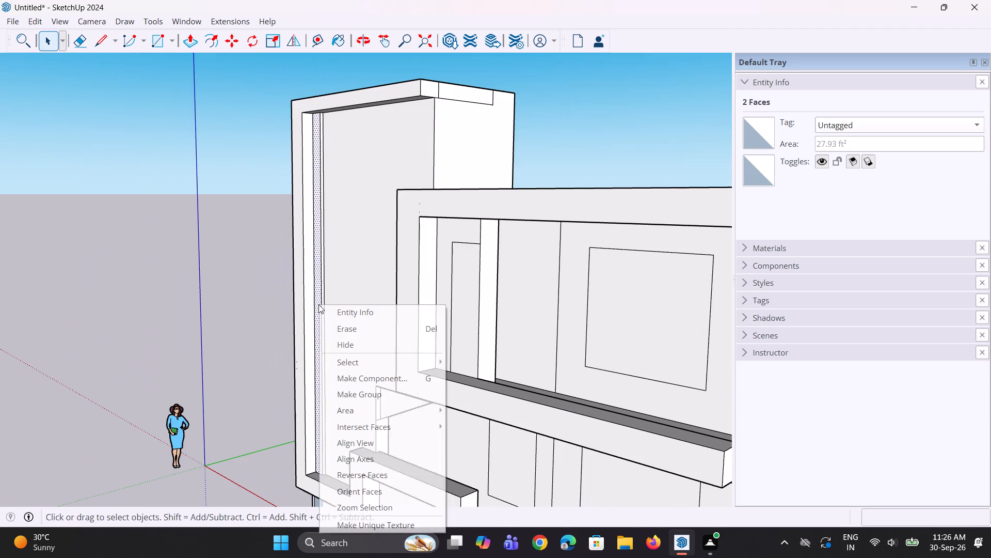
left_click(361, 395)
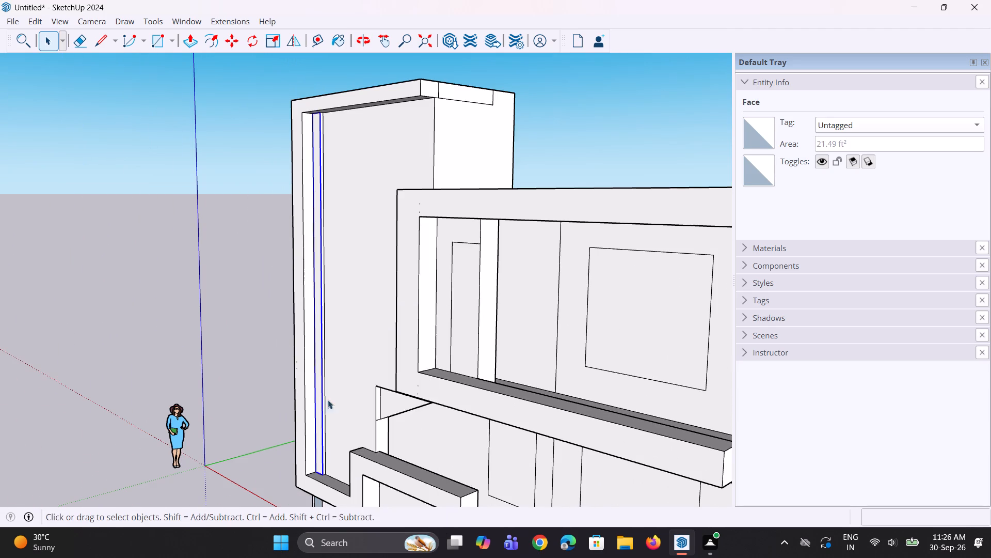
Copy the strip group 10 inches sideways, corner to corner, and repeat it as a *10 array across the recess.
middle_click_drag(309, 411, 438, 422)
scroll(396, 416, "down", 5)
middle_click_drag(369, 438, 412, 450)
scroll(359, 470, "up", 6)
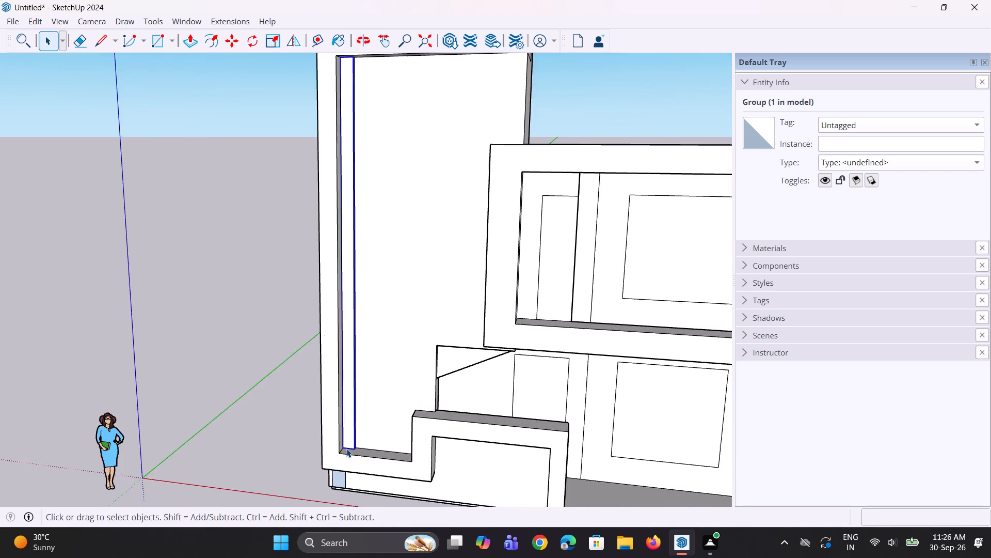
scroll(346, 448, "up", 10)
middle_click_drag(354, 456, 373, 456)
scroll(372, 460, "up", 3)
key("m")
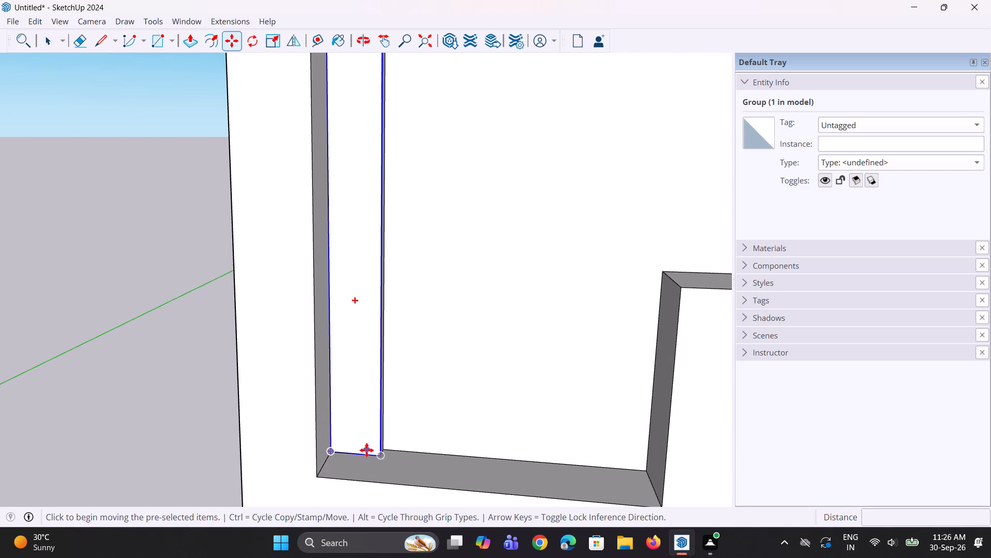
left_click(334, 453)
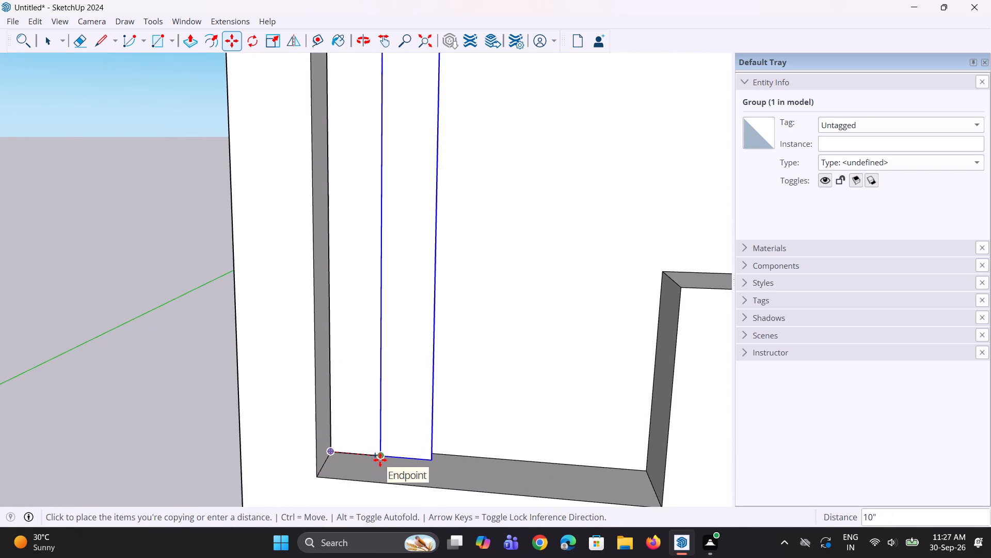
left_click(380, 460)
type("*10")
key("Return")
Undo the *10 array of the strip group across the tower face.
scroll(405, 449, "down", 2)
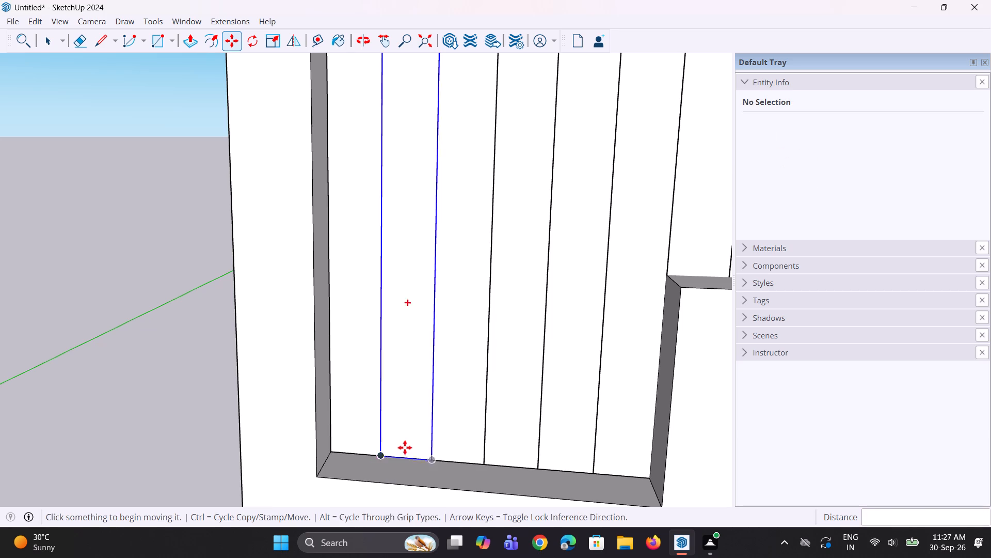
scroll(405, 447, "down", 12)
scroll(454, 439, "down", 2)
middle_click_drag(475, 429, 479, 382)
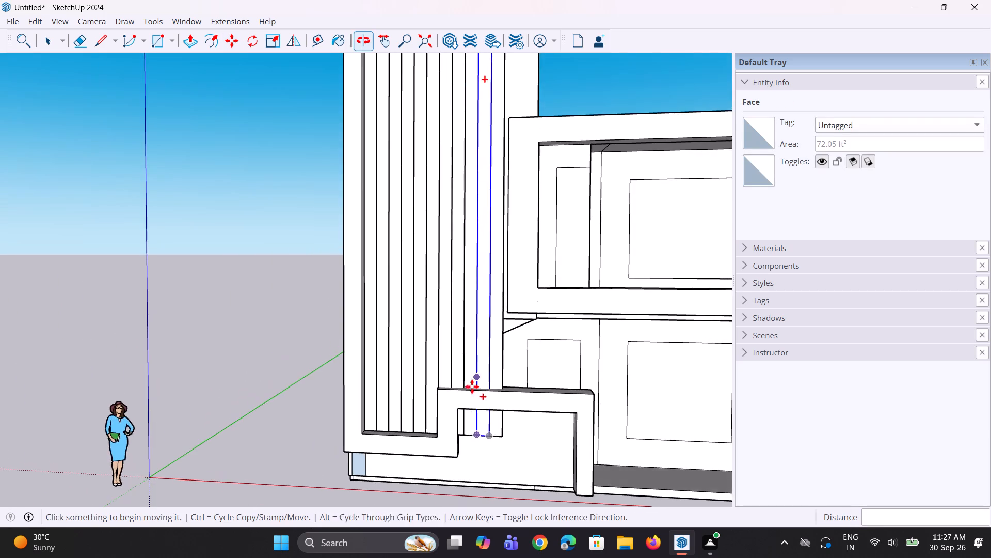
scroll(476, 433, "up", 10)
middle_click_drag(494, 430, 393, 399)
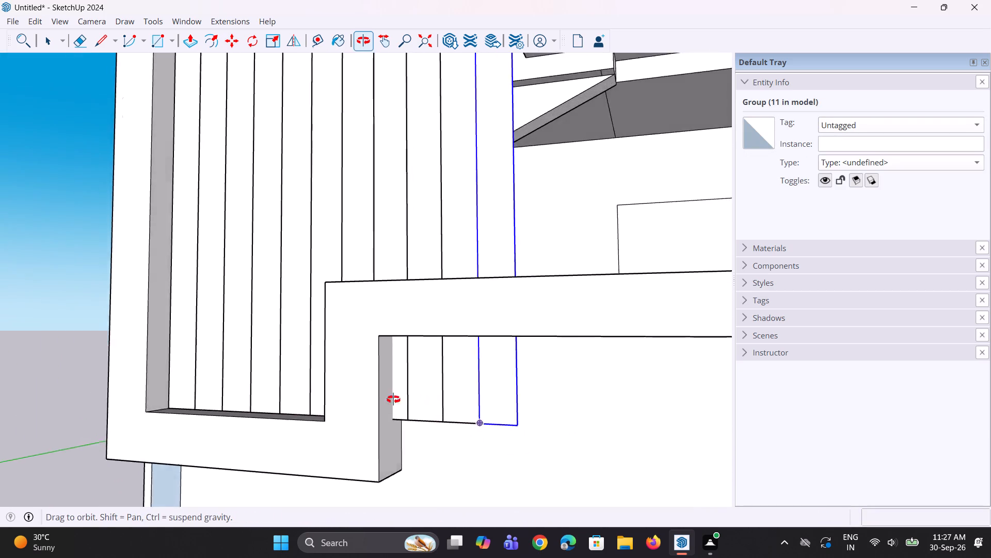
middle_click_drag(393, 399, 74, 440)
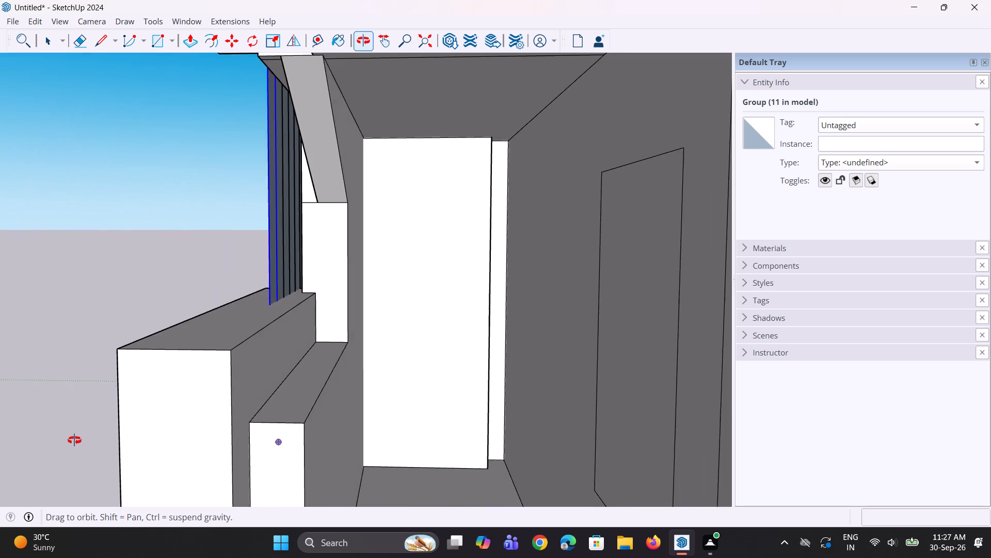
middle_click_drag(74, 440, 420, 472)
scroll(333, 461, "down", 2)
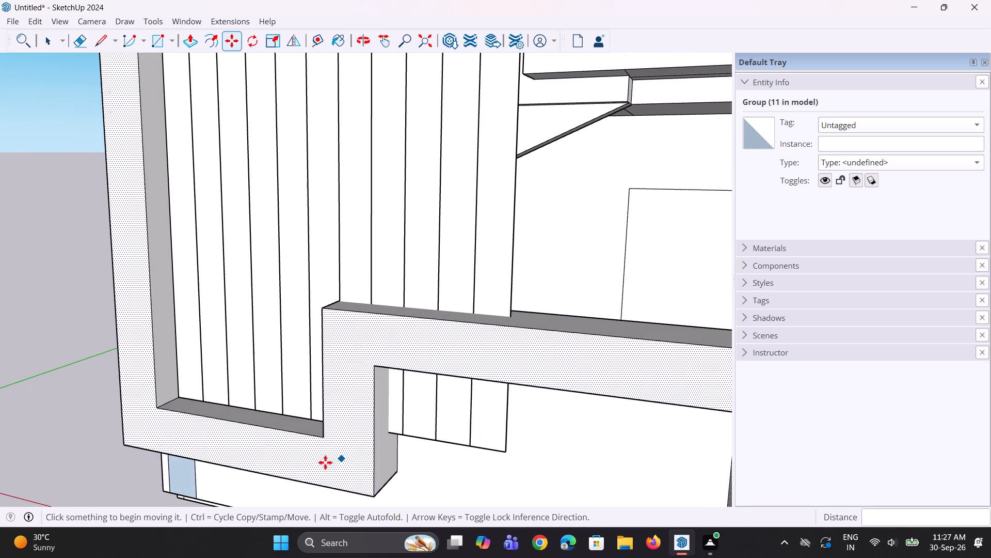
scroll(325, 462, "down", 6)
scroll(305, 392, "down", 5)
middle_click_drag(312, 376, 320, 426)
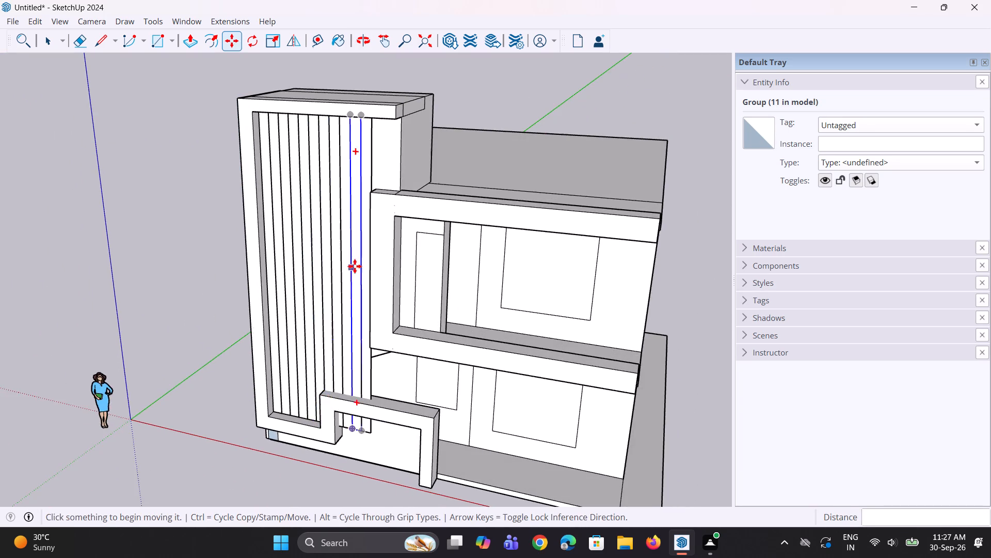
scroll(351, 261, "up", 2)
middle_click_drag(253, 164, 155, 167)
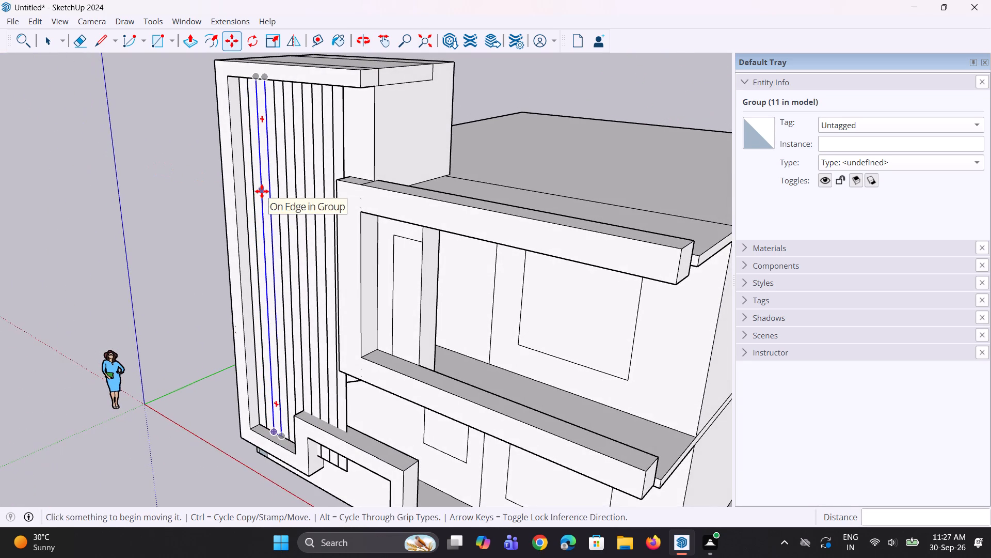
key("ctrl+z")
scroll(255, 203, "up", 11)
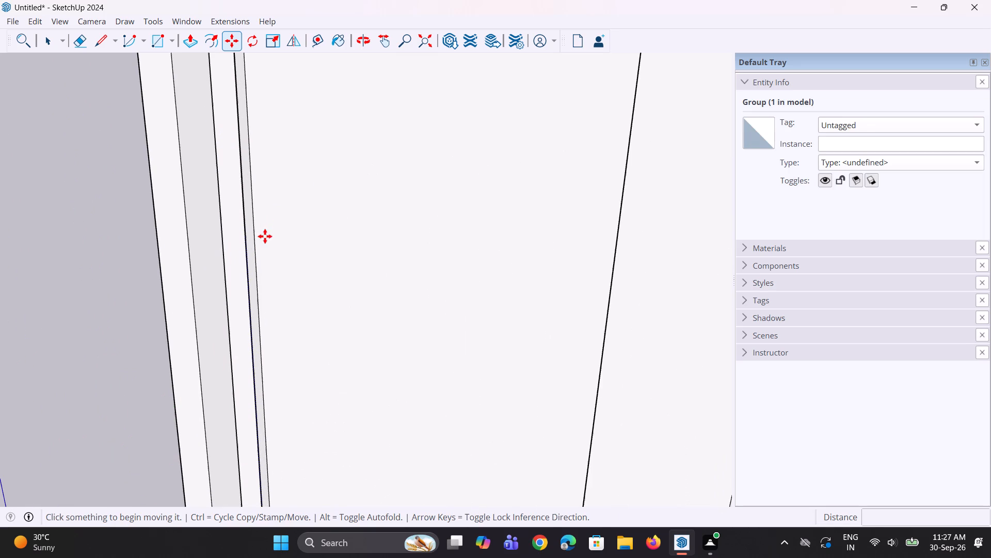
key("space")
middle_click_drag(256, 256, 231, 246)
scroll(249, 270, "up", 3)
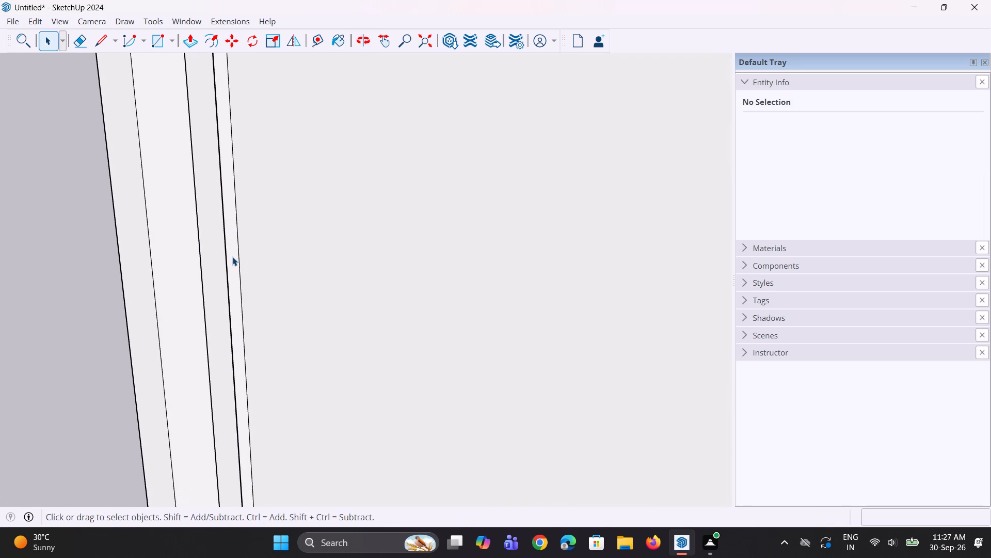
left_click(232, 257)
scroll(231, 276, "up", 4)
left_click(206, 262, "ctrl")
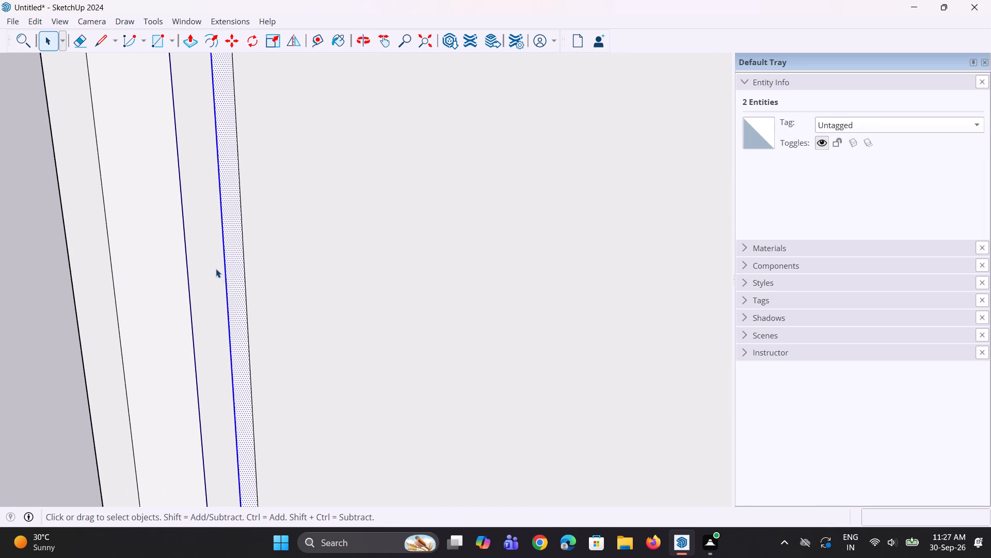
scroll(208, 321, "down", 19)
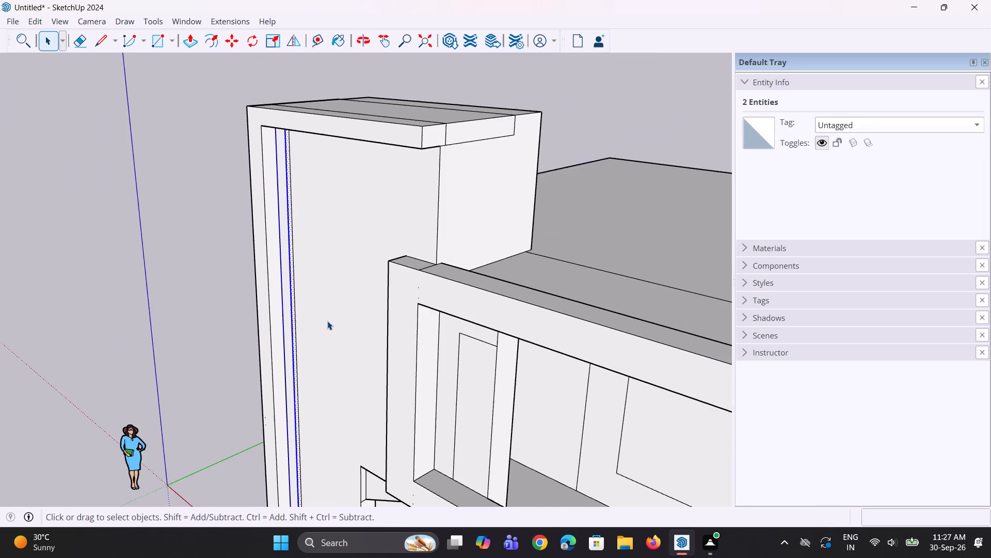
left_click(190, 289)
Make one group from the strip group, its adjoining narrow side face and that face's outer edge in the tower recess.
scroll(268, 320, "up", 16)
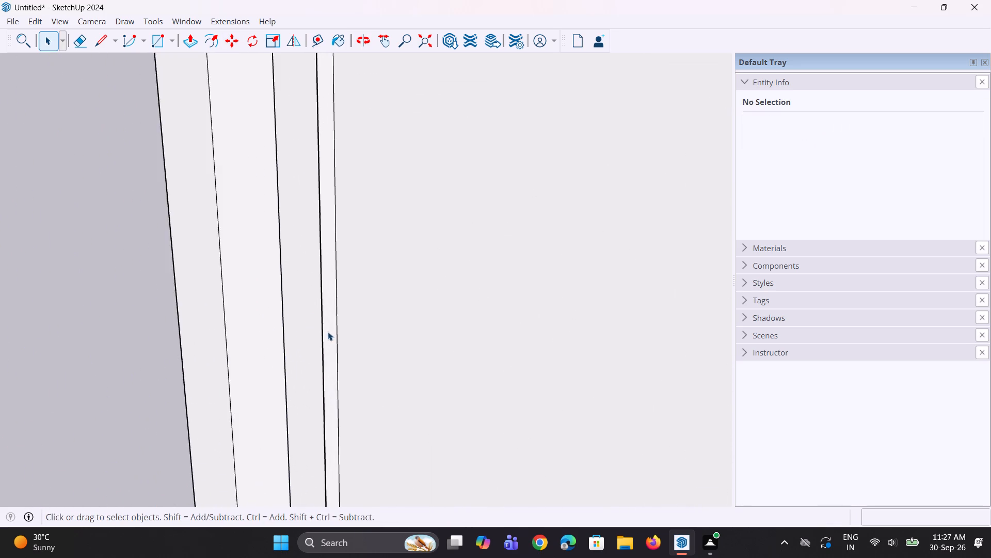
left_click(329, 332)
scroll(319, 339, "up", 3)
left_click(312, 330, "ctrl")
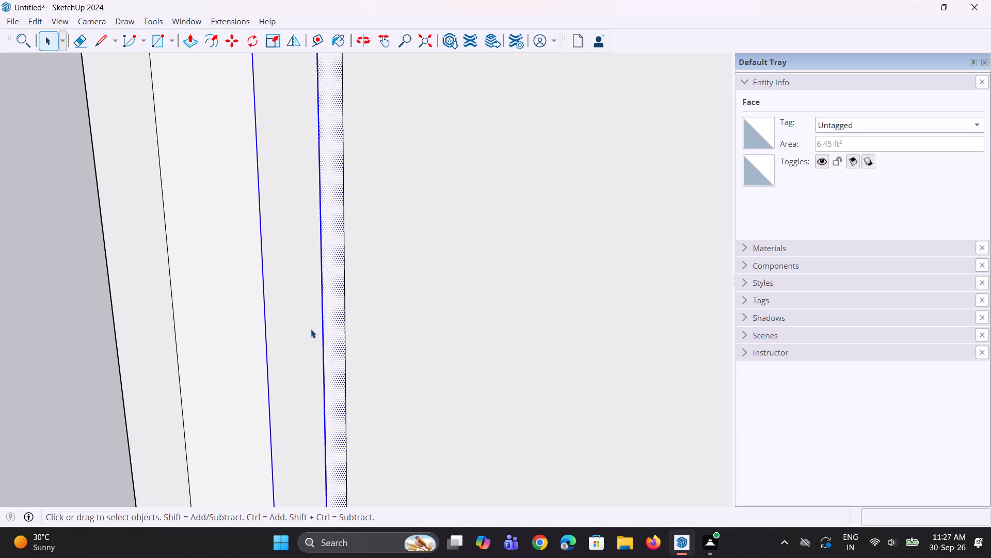
left_click(307, 335)
left_click(303, 338)
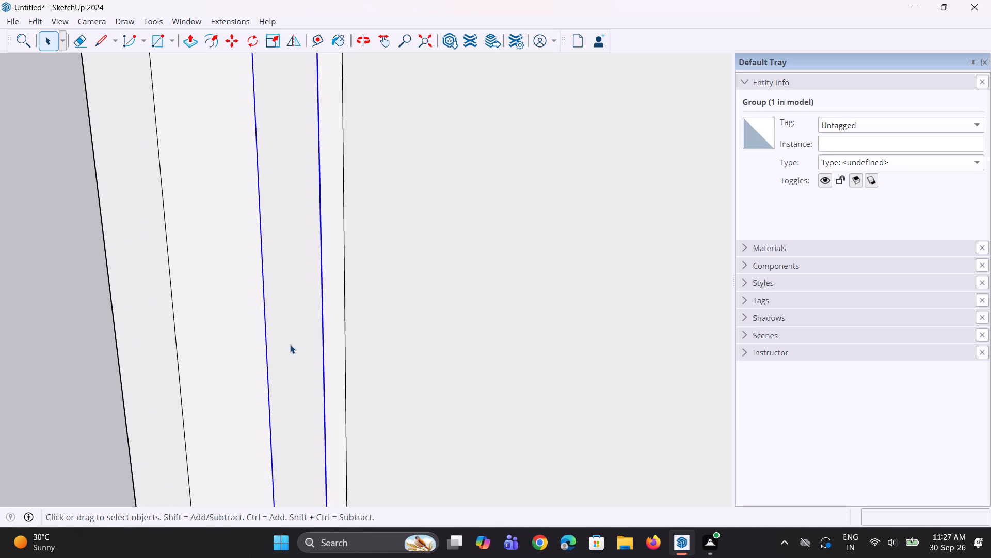
middle_click_drag(293, 348, 410, 357)
left_click(321, 348)
middle_click_drag(319, 349, 334, 347)
scroll(334, 347, "up", 1)
scroll(334, 347, "down", 14)
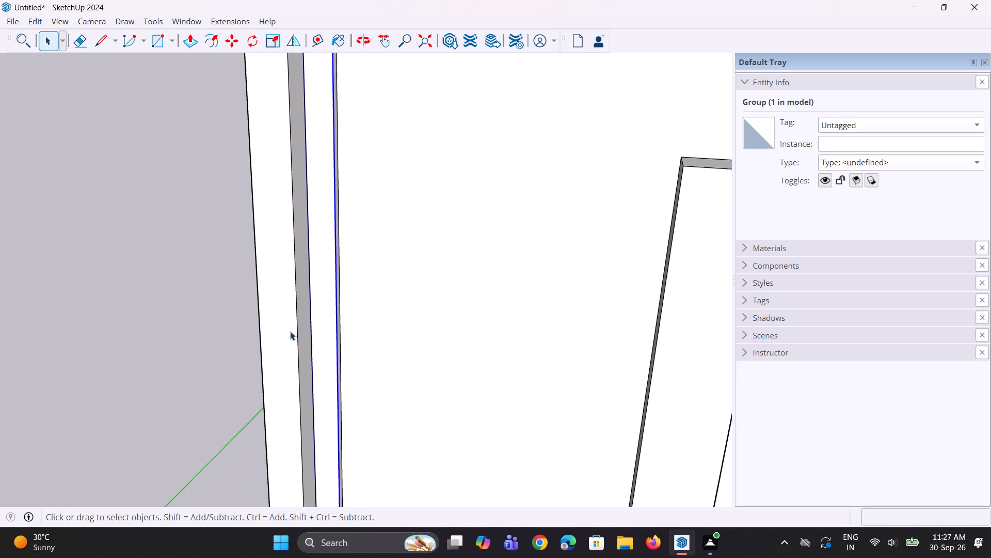
triple_click(208, 331)
left_click(318, 361)
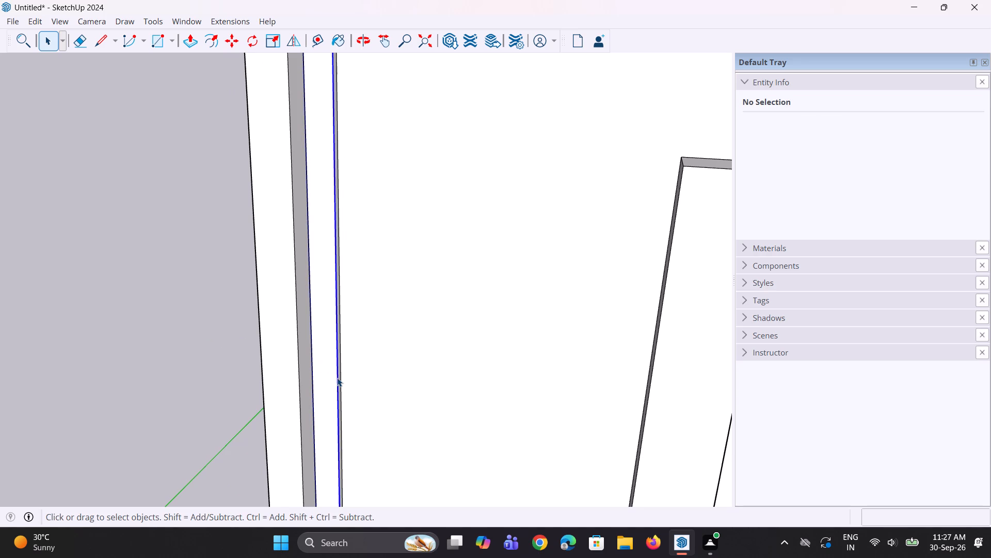
middle_click_drag(339, 379, 200, 360)
scroll(295, 374, "up", 3)
left_click(278, 365, "ctrl")
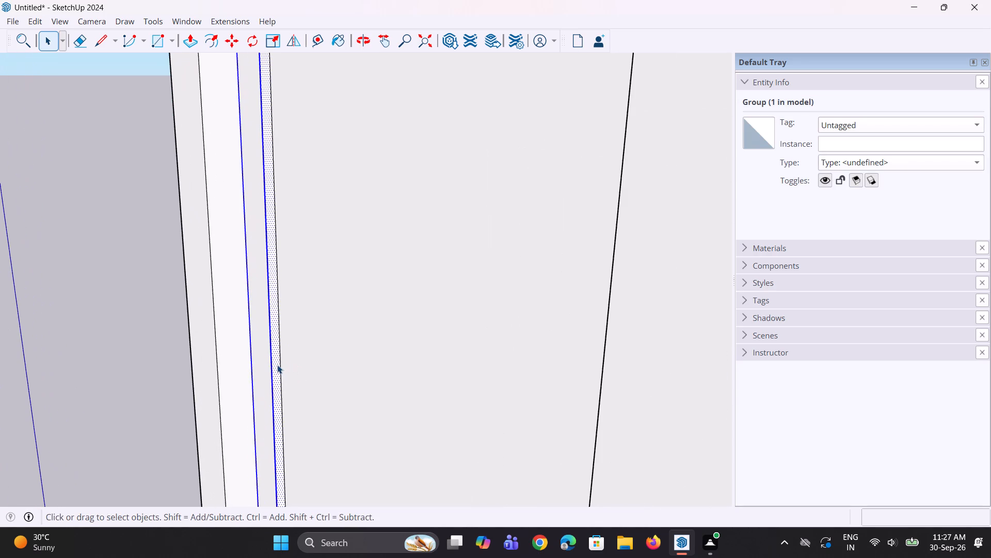
scroll(276, 365, "up", 7)
left_click(283, 359, "ctrl")
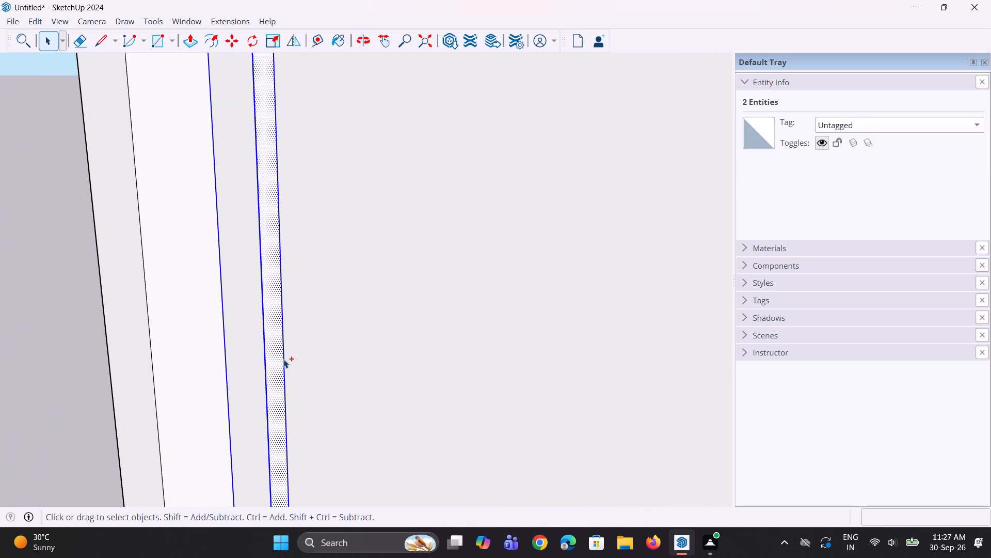
right_click(278, 349, "ctrl")
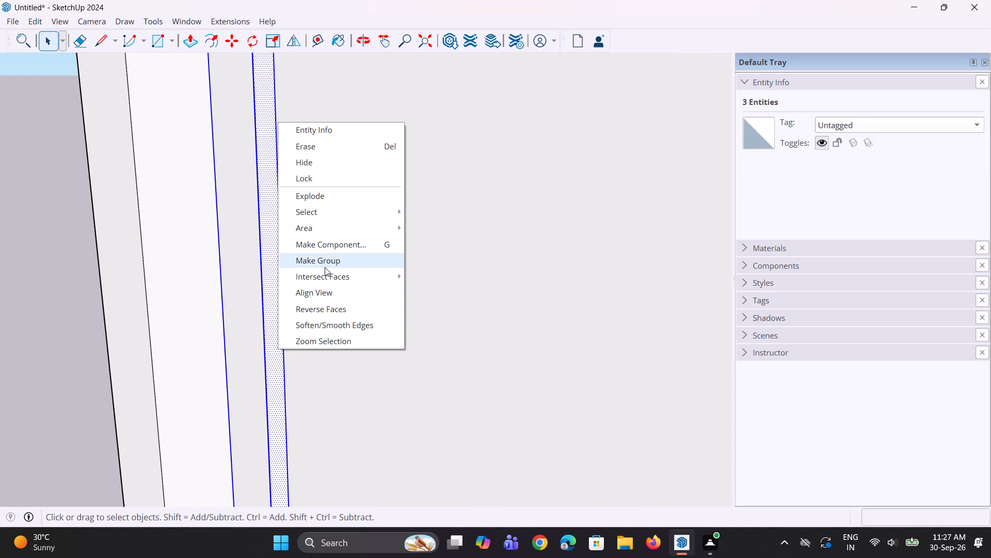
left_click(325, 267, "ctrl")
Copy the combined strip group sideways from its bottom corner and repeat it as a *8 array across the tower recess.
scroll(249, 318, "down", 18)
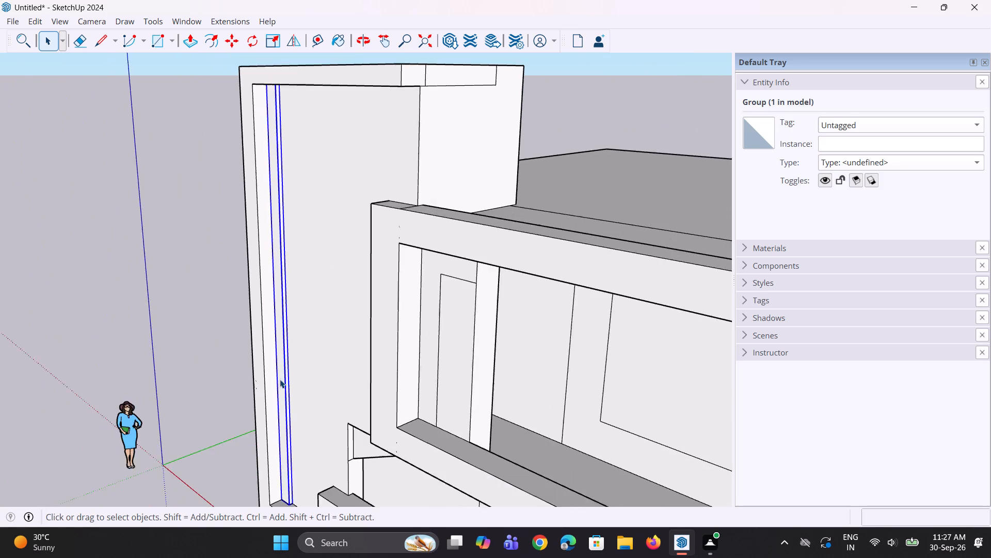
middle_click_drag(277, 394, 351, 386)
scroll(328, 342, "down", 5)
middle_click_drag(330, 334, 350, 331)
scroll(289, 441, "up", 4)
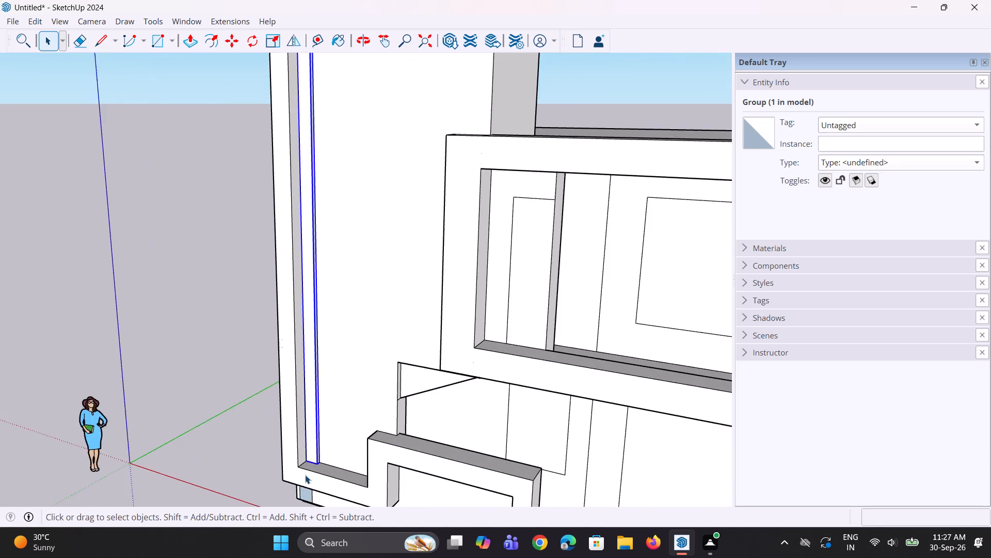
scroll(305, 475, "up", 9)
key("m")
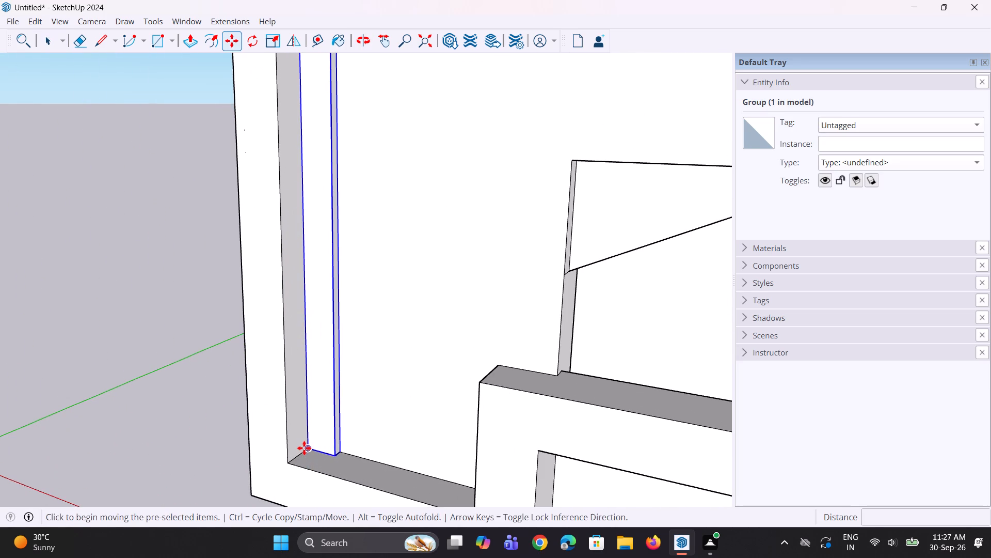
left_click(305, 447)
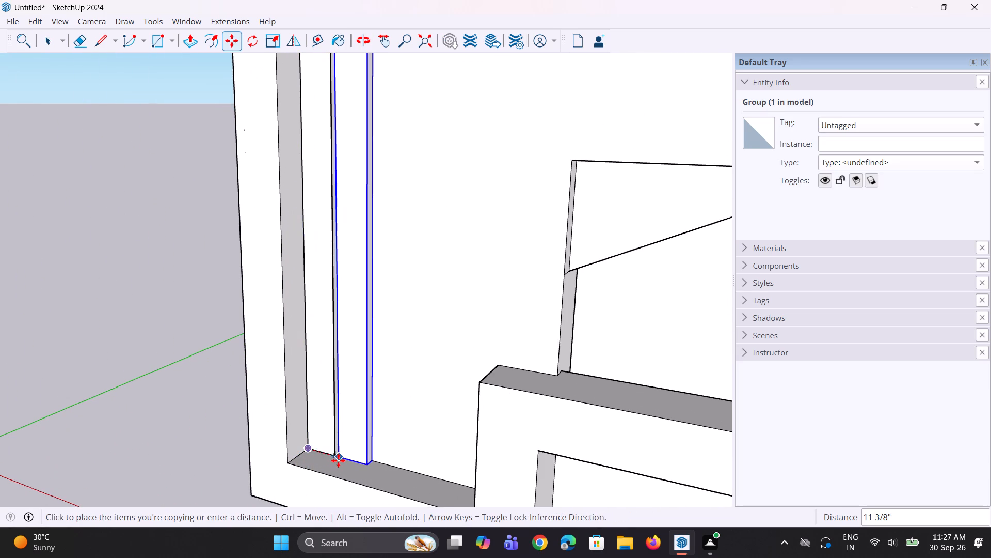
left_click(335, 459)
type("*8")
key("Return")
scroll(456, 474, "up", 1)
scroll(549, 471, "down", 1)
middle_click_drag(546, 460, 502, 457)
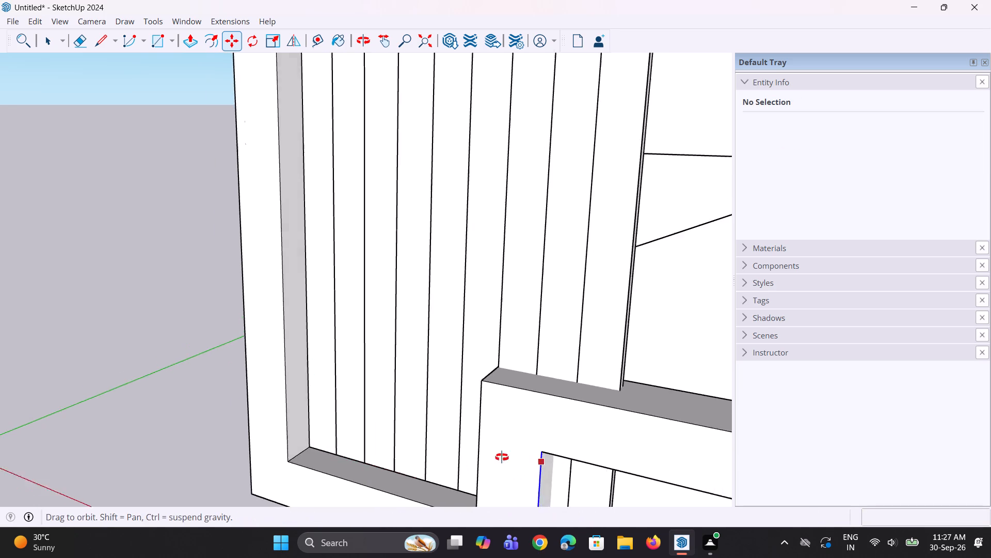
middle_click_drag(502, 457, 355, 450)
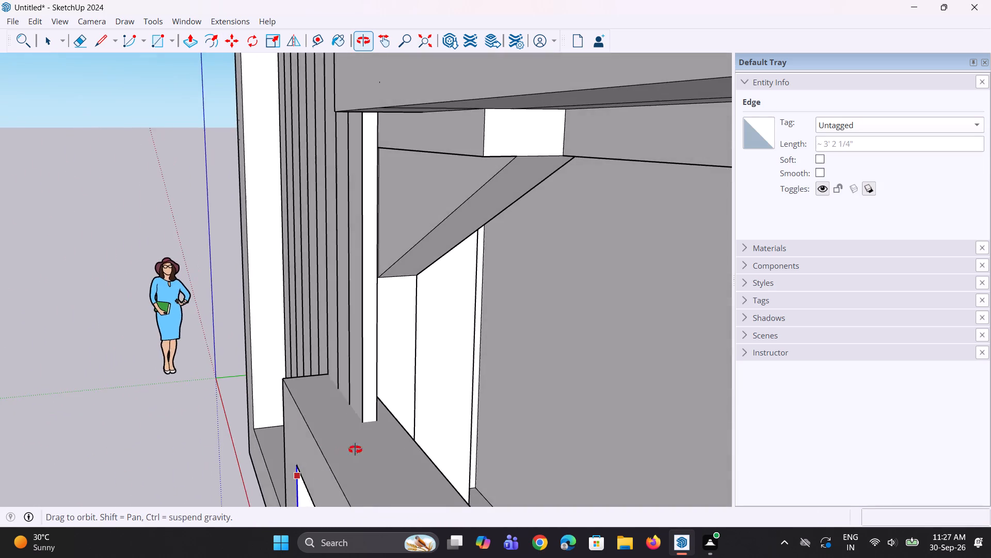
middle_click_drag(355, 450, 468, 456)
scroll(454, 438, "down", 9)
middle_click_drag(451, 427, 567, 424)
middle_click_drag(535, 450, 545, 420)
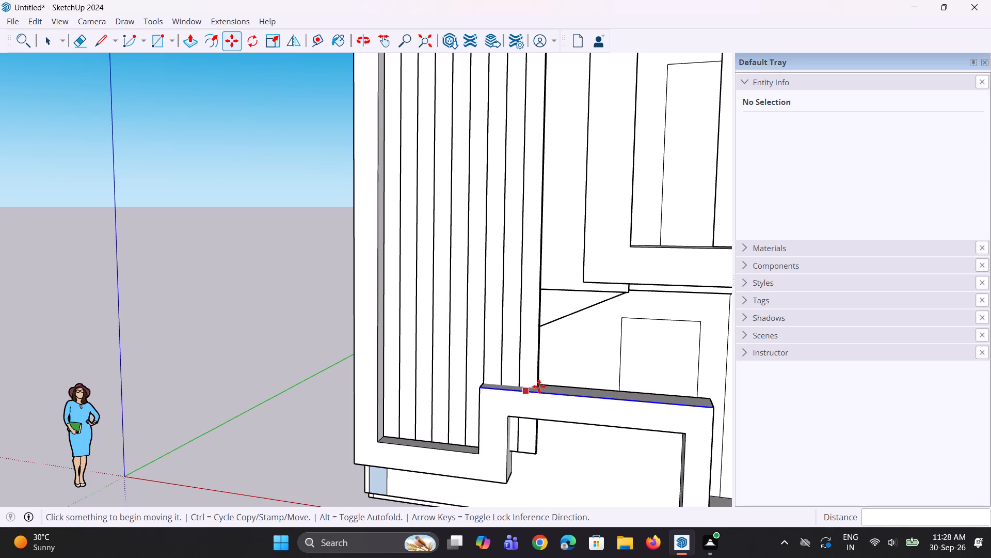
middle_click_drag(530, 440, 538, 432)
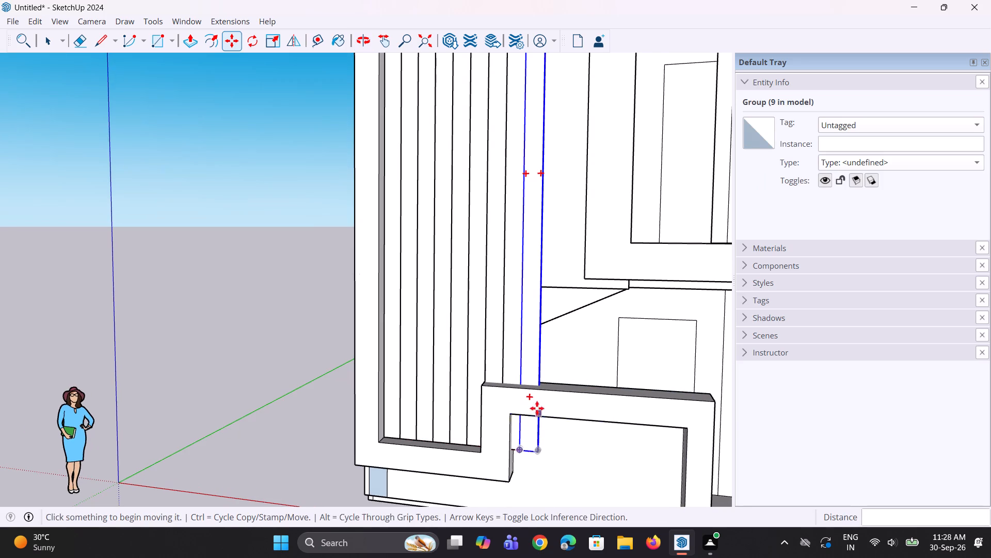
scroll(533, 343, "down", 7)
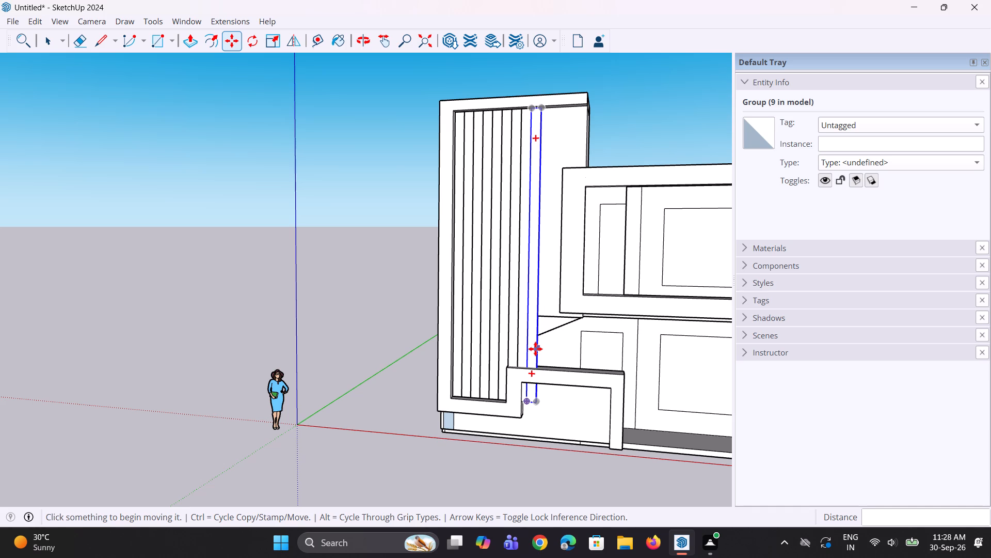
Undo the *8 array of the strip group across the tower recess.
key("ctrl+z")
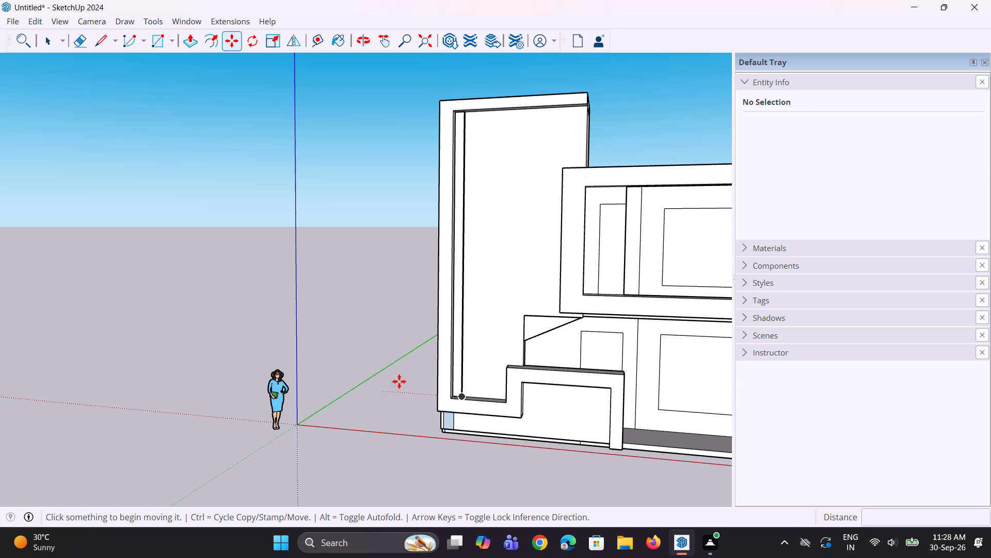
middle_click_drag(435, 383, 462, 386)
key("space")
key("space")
Copy the strip group 10 inches sideways, from bottom corner to bottom corner, and repeat it as a *6 array across the recess.
middle_click_drag(462, 402, 414, 382)
scroll(425, 382, "up", 5)
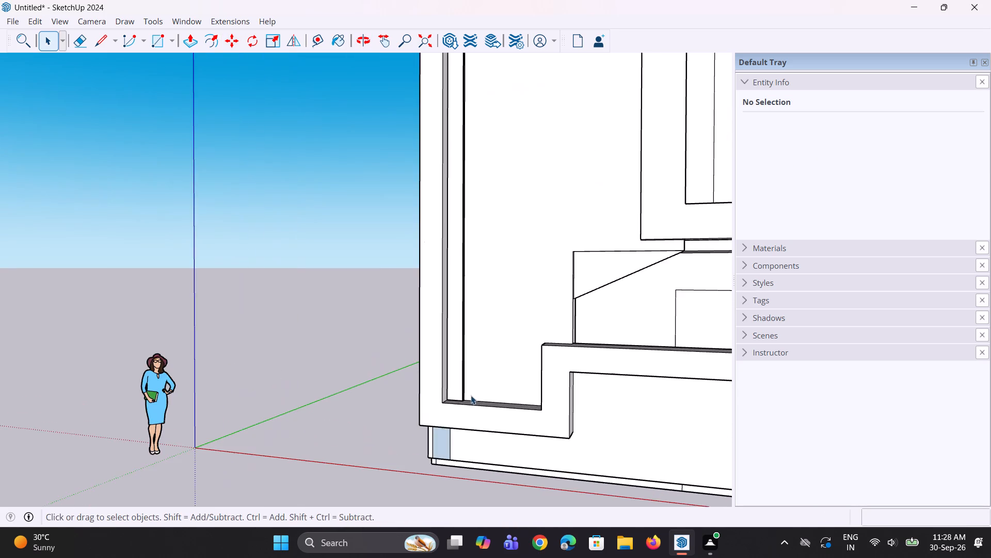
middle_click_drag(475, 395, 421, 394)
left_click(436, 386)
scroll(445, 389, "up", 3)
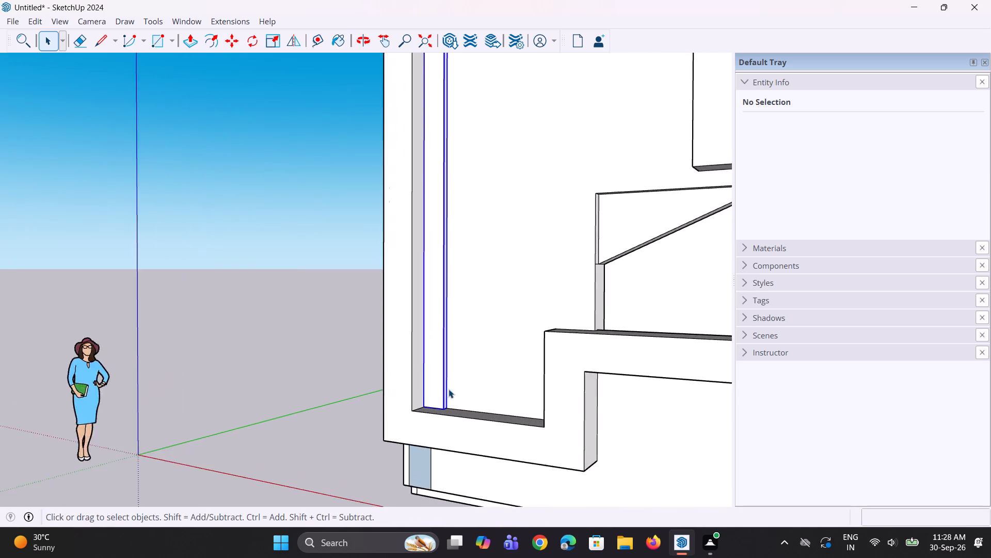
scroll(449, 389, "up", 4)
key("m")
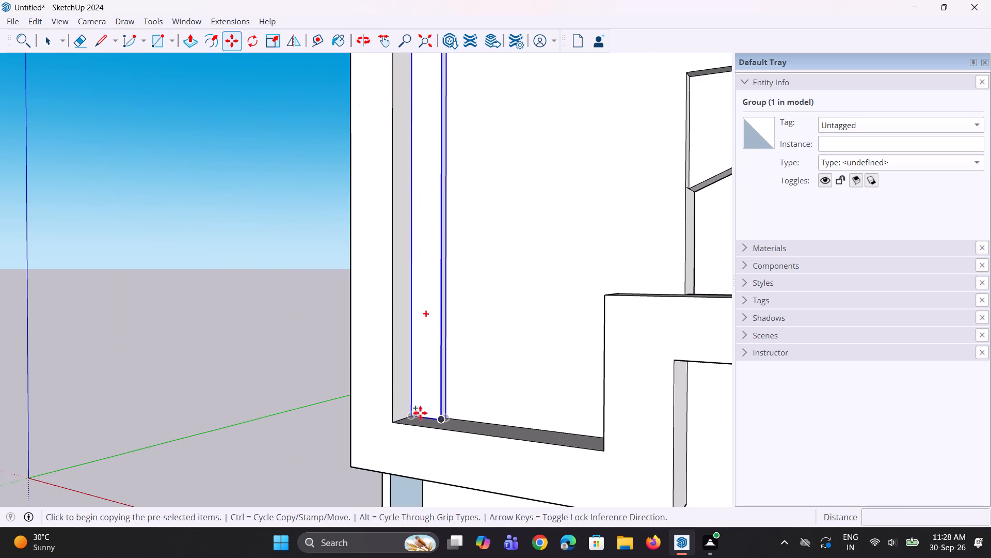
left_click(411, 415)
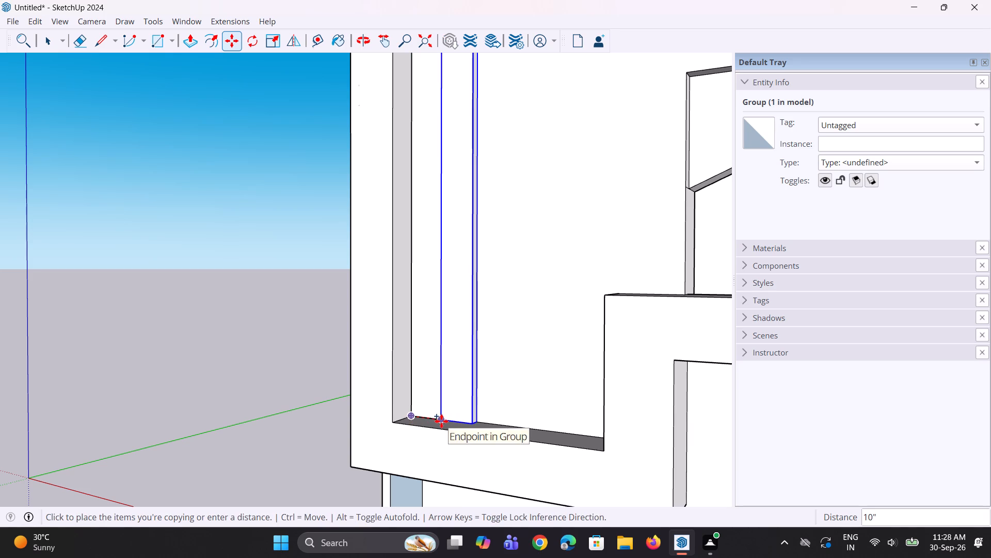
left_click(441, 421)
type("*6")
key("Return")
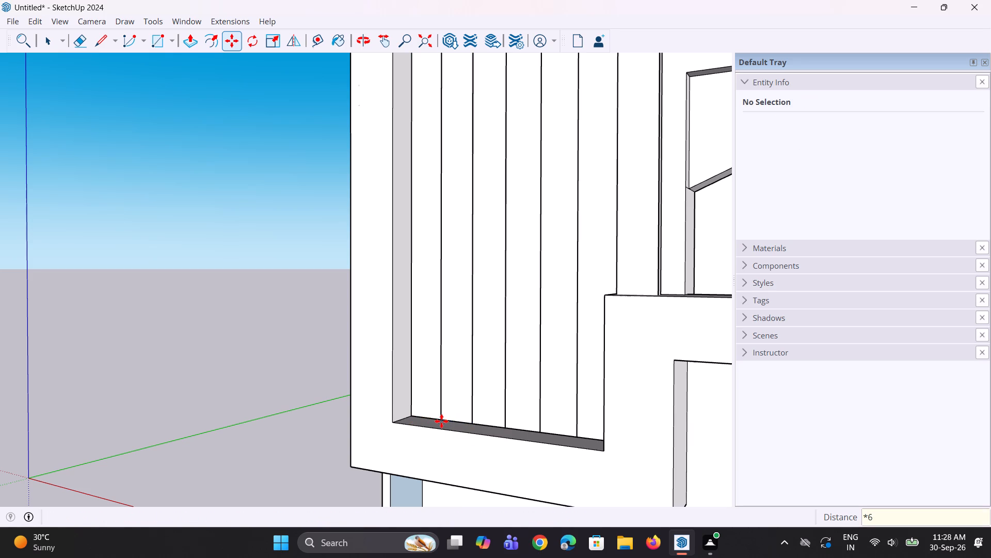
Push/Pull the lower wall return and the slanted beam's narrow end face toward the last strip, the beam end by about 5 5/8".
scroll(462, 416, "down", 9)
middle_click_drag(471, 416, 571, 412)
scroll(571, 412, "down", 1)
middle_click_drag(563, 413, 577, 412)
scroll(577, 412, "up", 1)
scroll(552, 352, "up", 2)
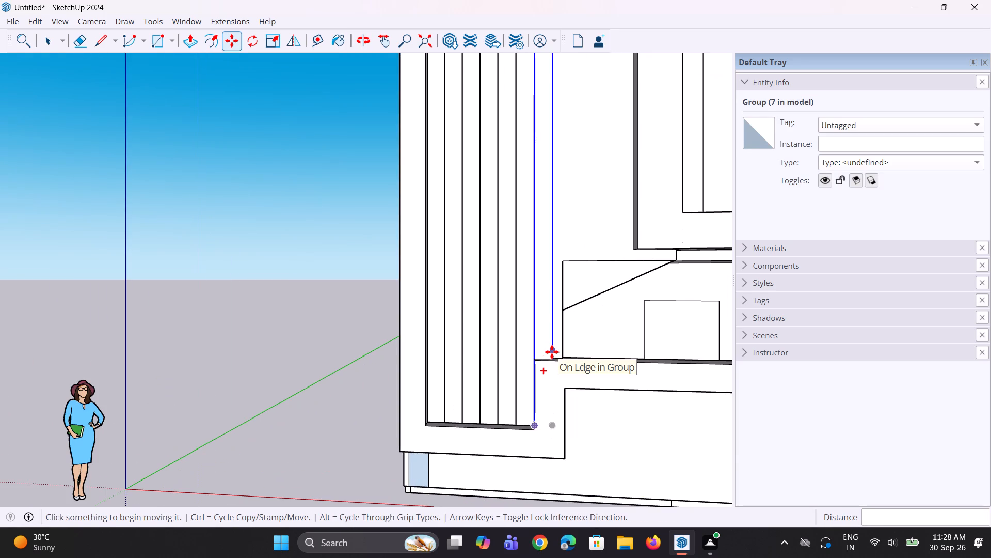
middle_click(552, 352)
scroll(575, 324, "up", 2)
middle_click_drag(557, 319, 498, 322)
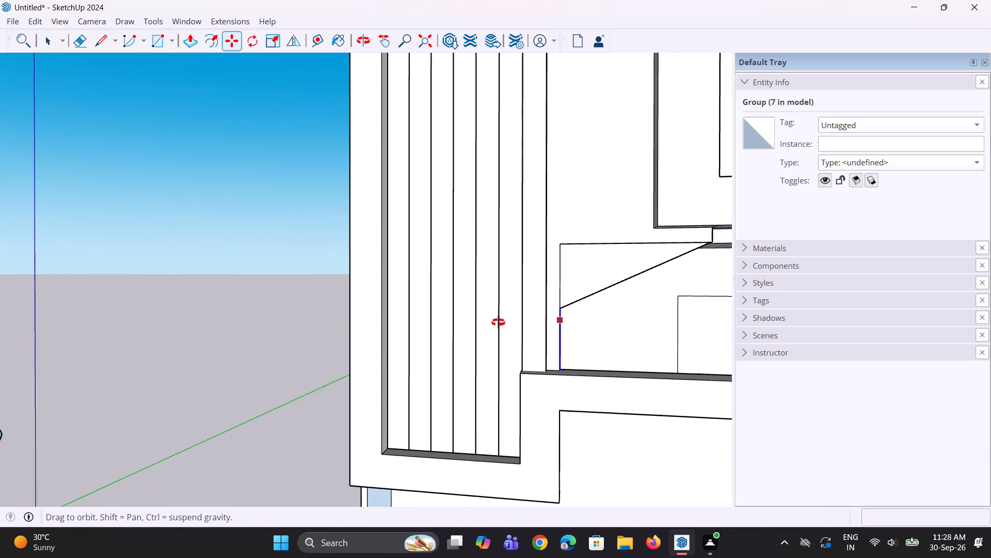
middle_click_drag(498, 322, 479, 324)
middle_click_drag(555, 320, 525, 311)
scroll(534, 316, "down", 4)
middle_click_drag(549, 316, 569, 324)
middle_click_drag(567, 319, 548, 317)
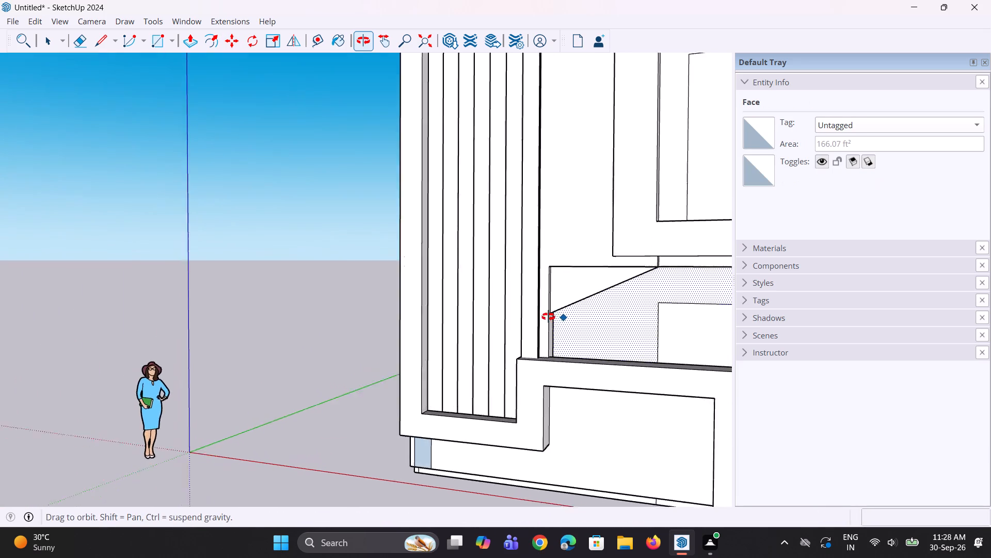
middle_click_drag(548, 317, 514, 314)
scroll(526, 319, "up", 4)
key("p")
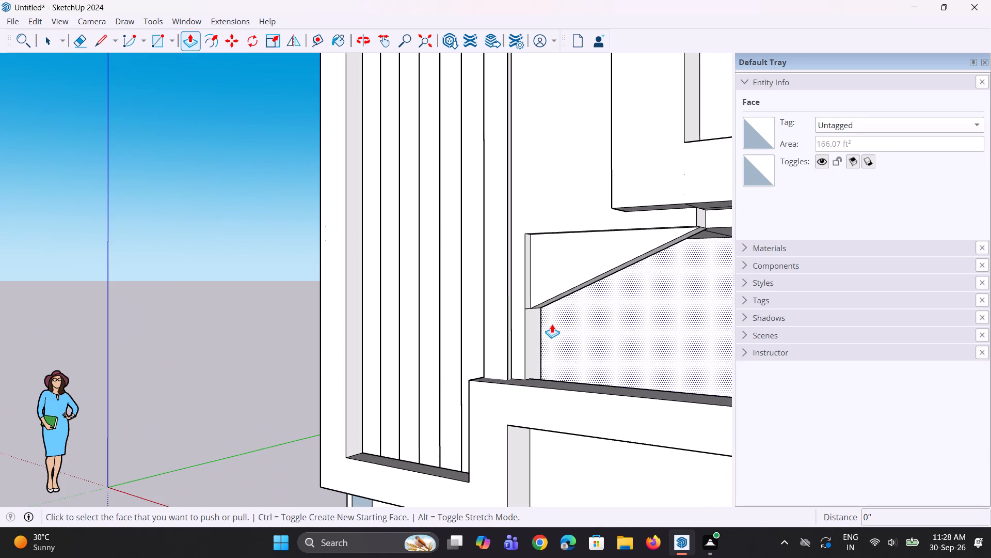
left_click(533, 322)
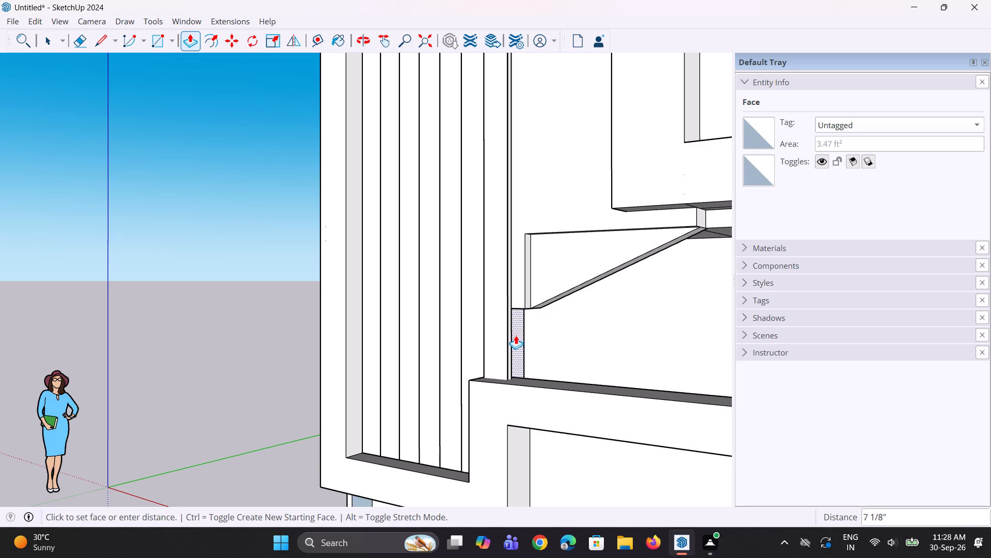
left_click(515, 337)
left_click(526, 286)
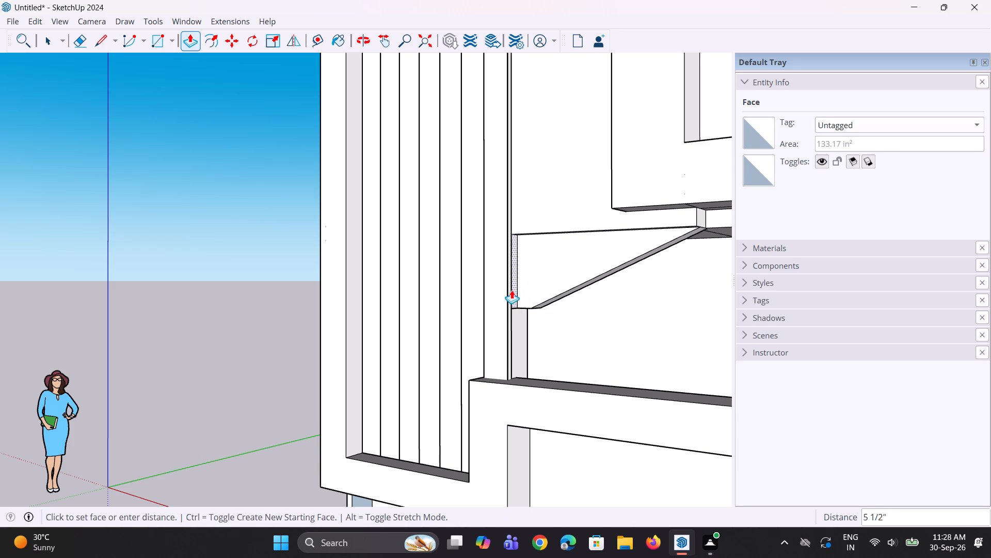
left_click(510, 291)
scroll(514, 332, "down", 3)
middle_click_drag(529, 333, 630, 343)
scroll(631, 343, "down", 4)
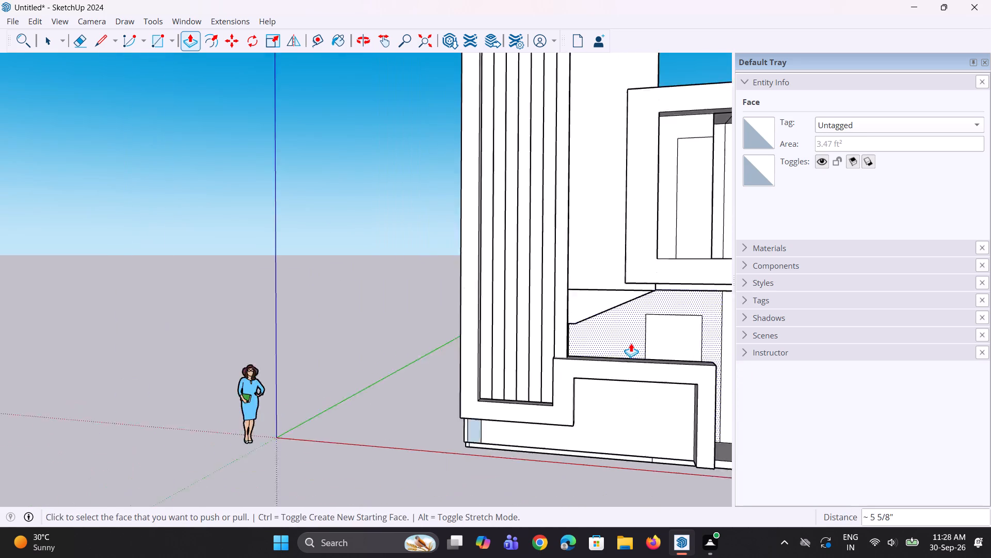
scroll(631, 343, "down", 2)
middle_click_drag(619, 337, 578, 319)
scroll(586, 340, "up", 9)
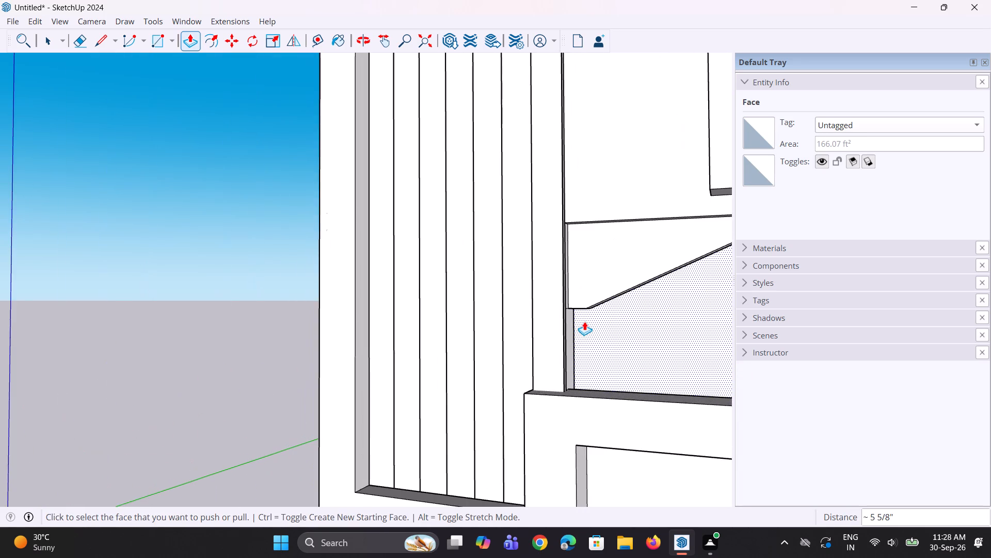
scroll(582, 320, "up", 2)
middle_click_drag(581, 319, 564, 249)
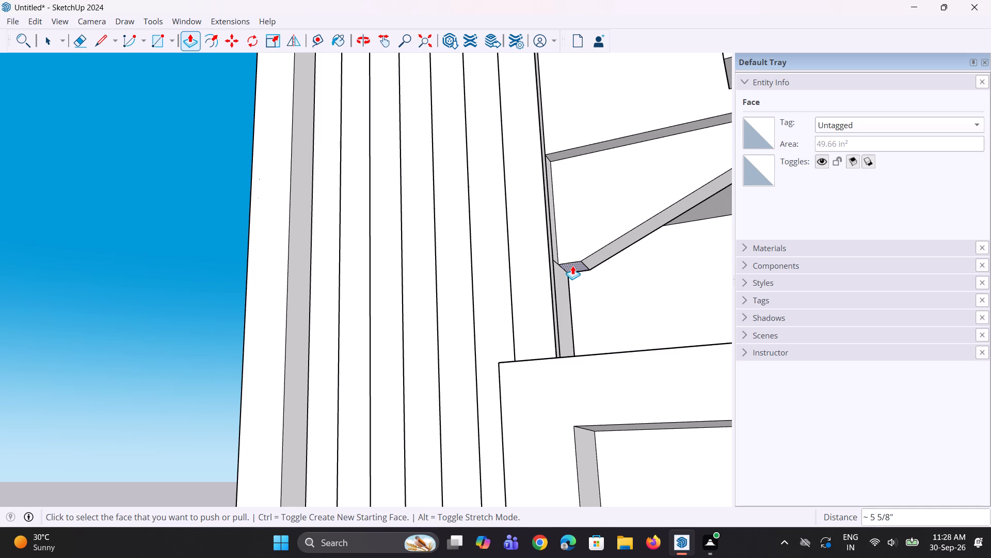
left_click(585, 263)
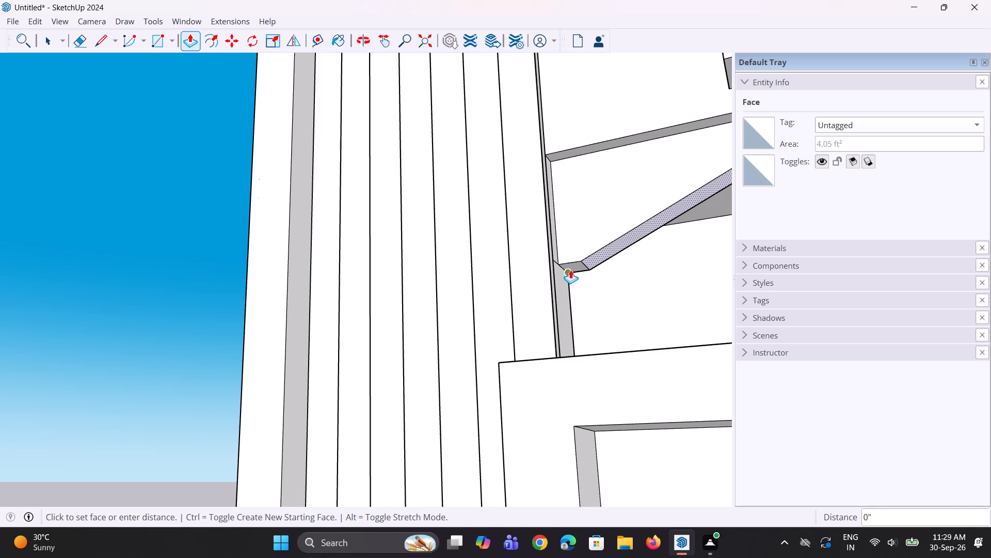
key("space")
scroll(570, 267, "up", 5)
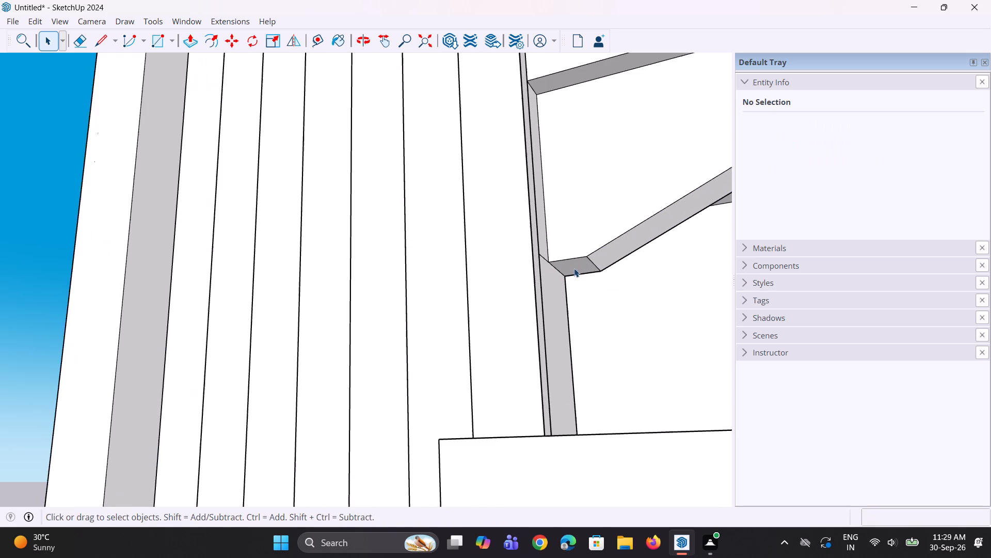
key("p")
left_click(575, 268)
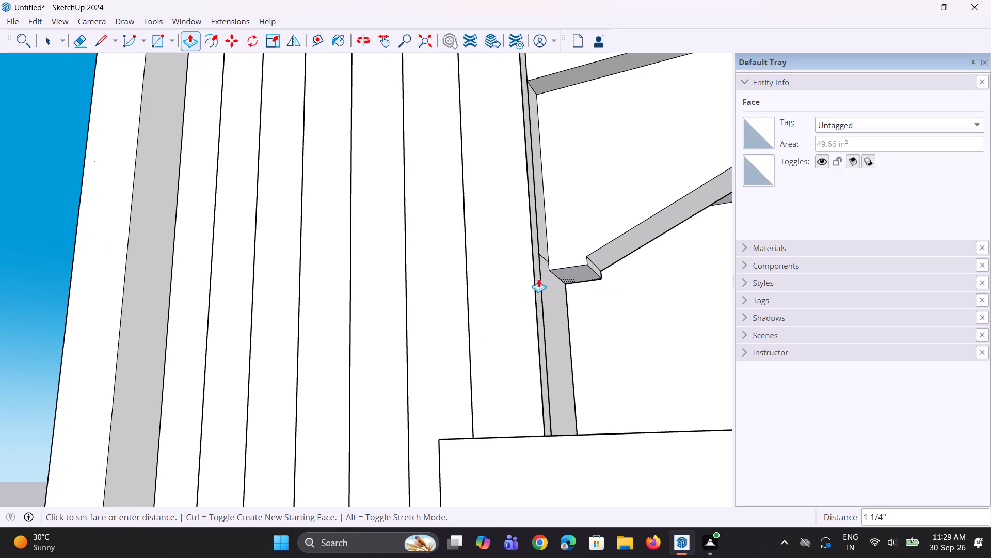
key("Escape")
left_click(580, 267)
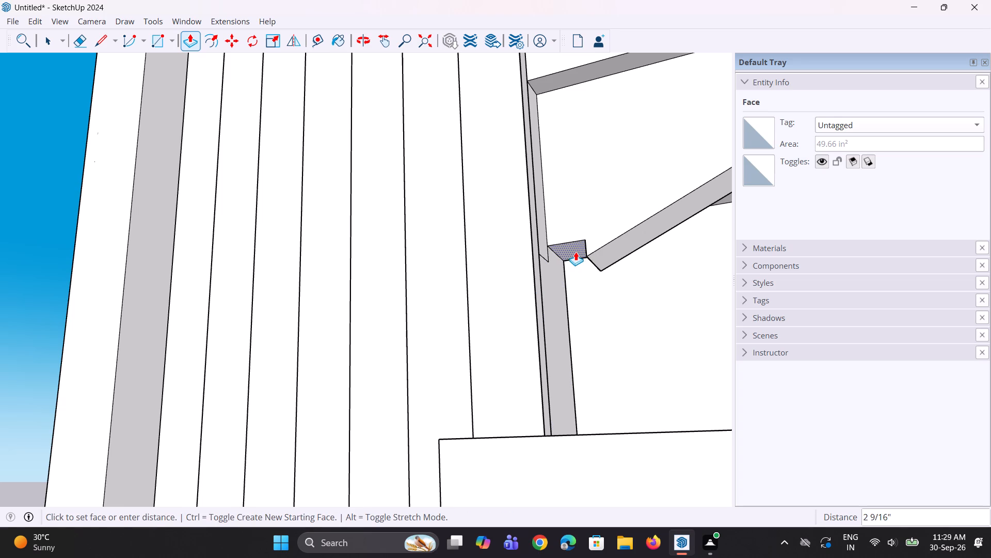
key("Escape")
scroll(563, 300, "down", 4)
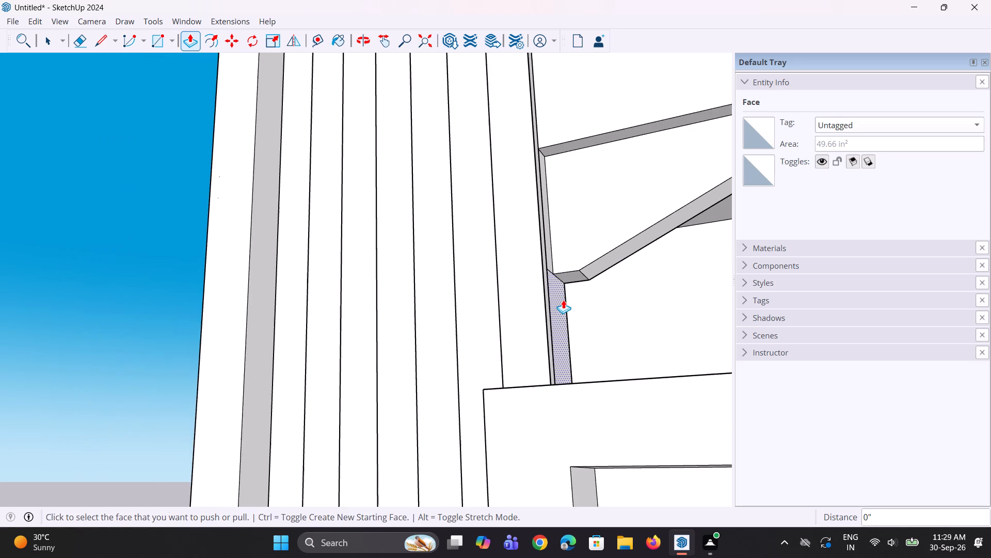
Undo the last two Push/Pull extensions, restoring the lower wall return and the slanted beam's end beside the strips.
middle_click_drag(562, 306, 560, 377)
scroll(562, 309, "down", 1)
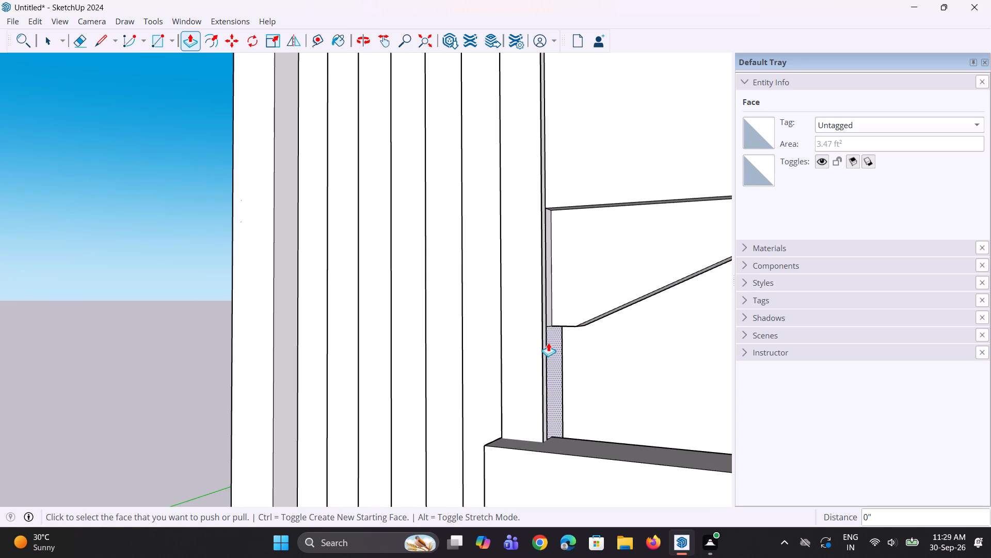
key("ctrl+z")
key("ctrl+z")
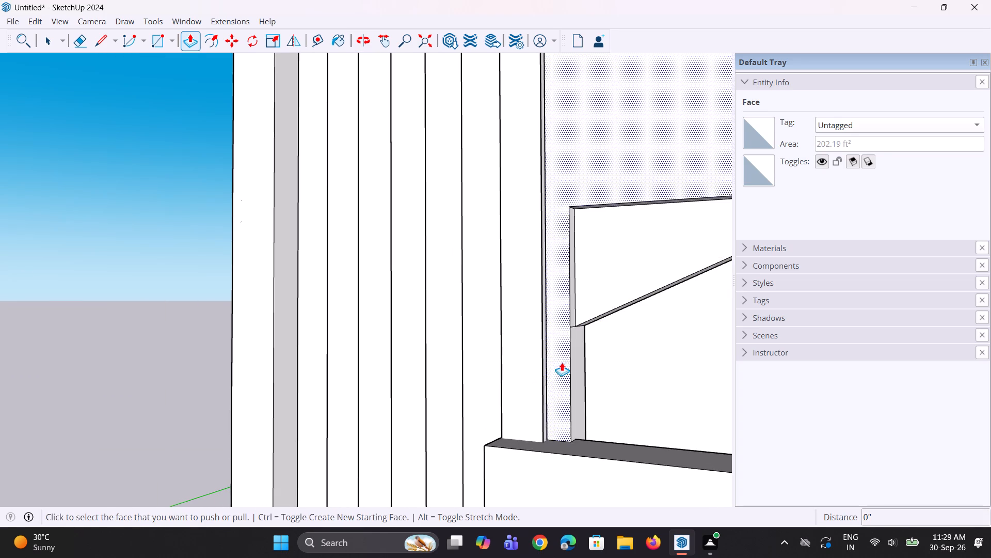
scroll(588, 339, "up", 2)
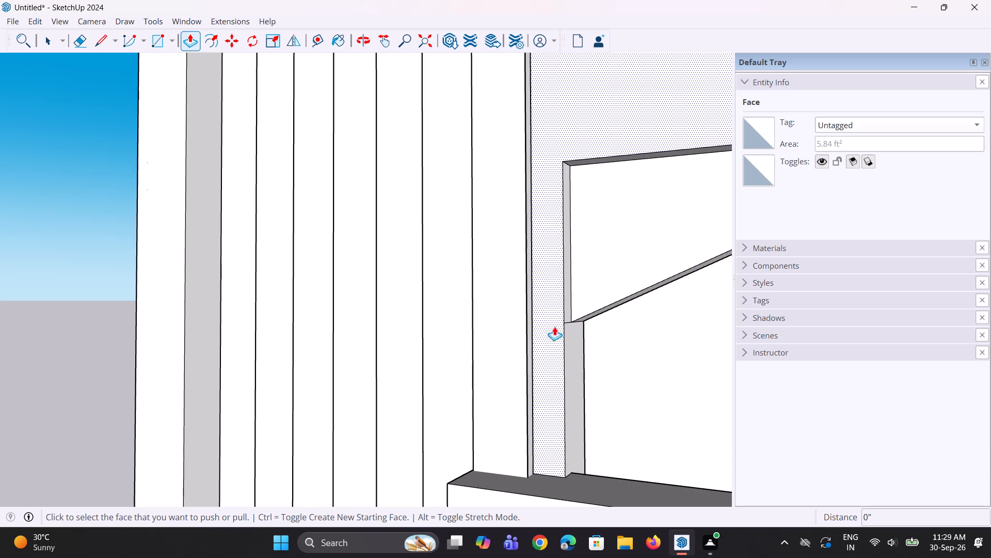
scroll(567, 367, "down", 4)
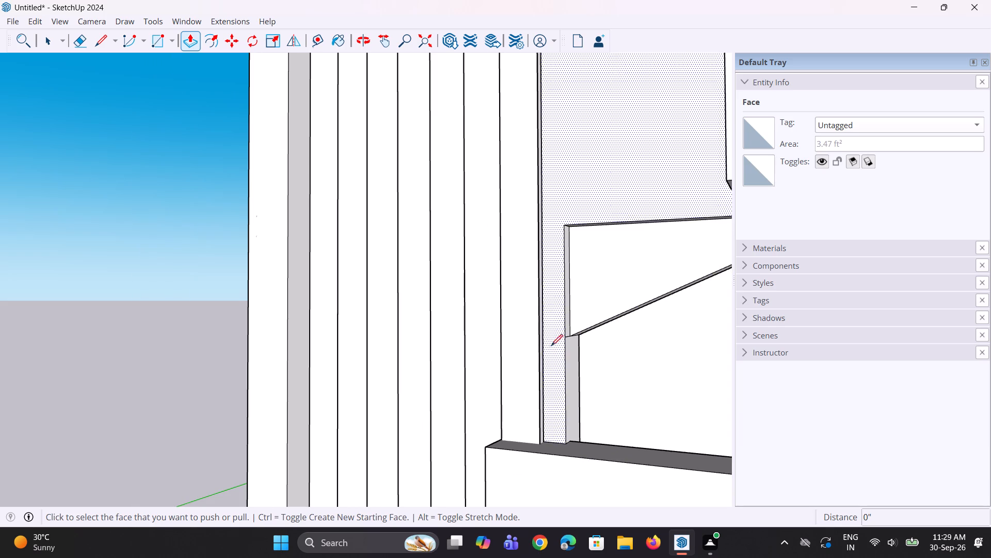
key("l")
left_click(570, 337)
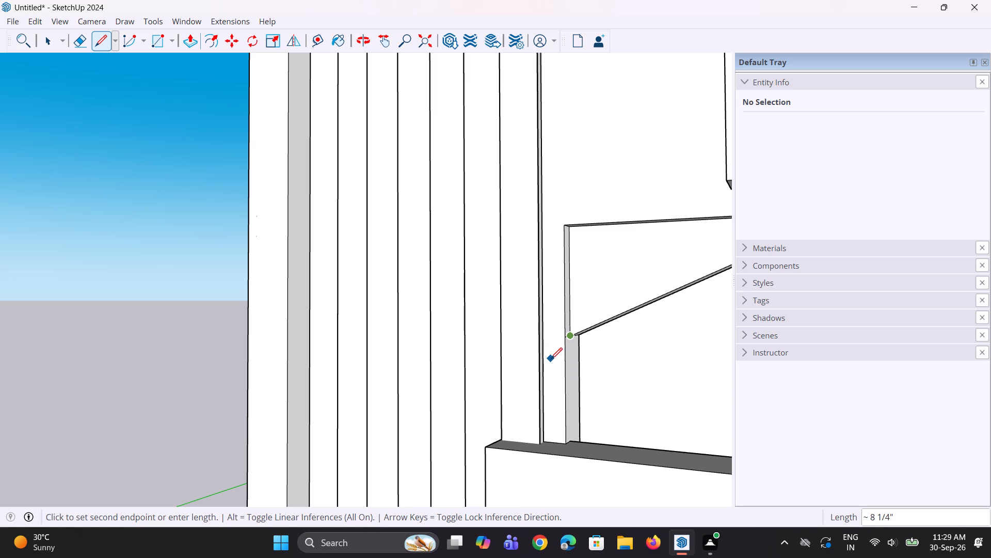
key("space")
Examine the tower's strip cladding, the slanted beam and the front facade from several angles and distances.
scroll(548, 419, "down", 10)
middle_click_drag(561, 391, 597, 380)
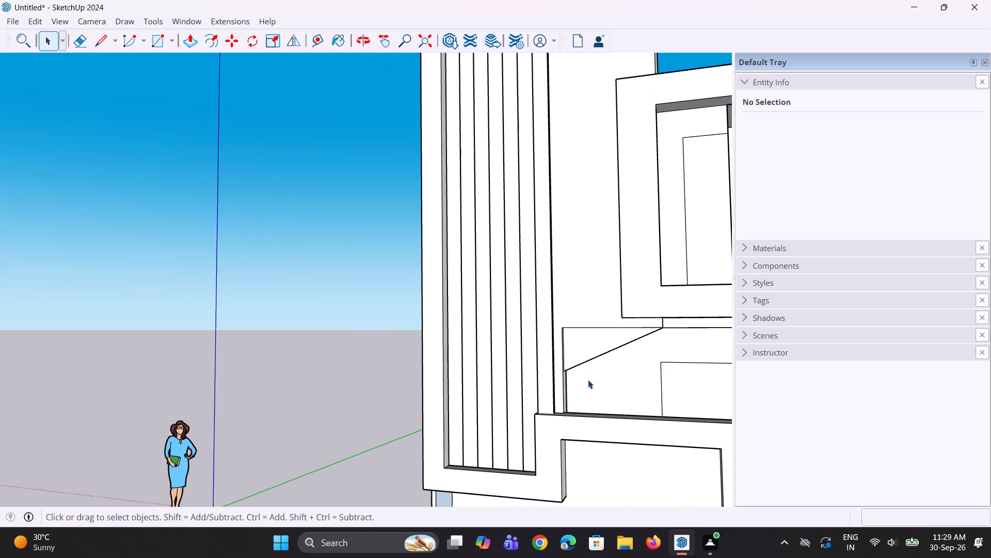
scroll(586, 380, "down", 3)
middle_click_drag(583, 380, 607, 377)
scroll(597, 379, "down", 4)
middle_click_drag(592, 378, 612, 374)
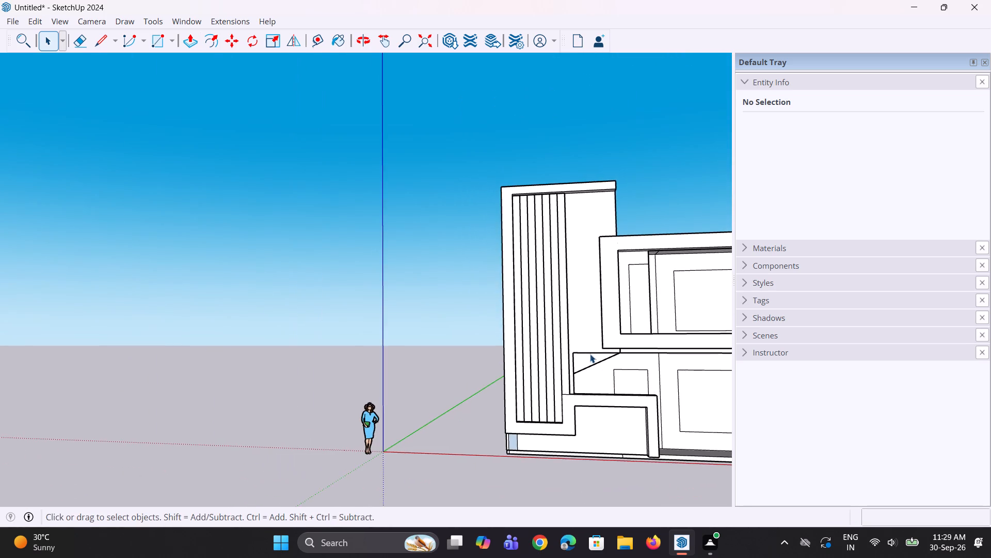
scroll(587, 348, "up", 4)
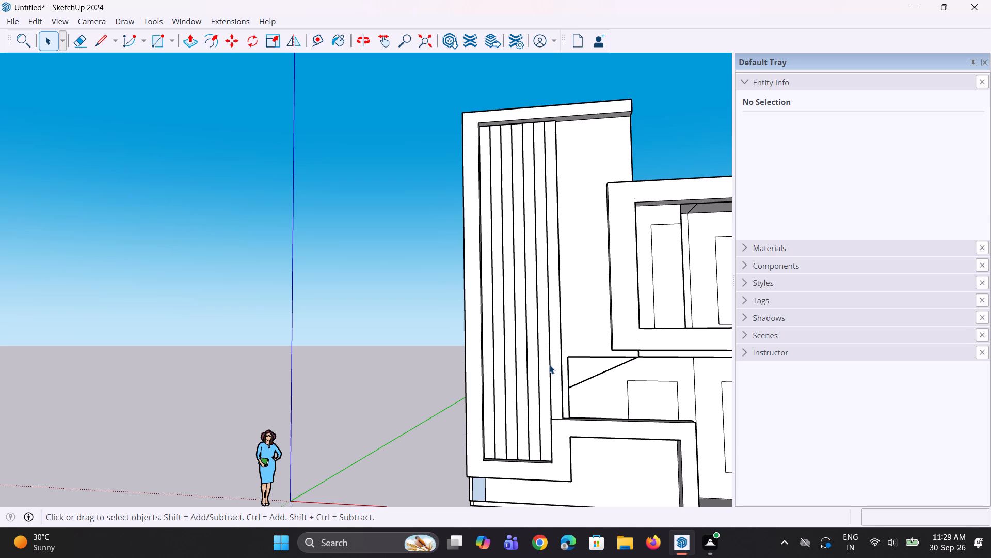
middle_click_drag(549, 365, 578, 364)
scroll(508, 464, "up", 2)
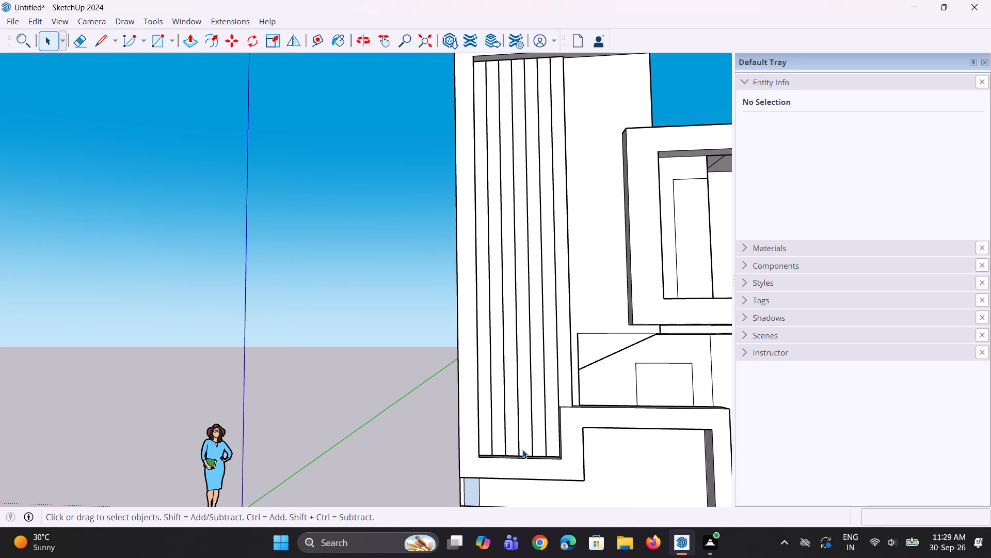
scroll(516, 438, "down", 6)
middle_click_drag(510, 417, 483, 398)
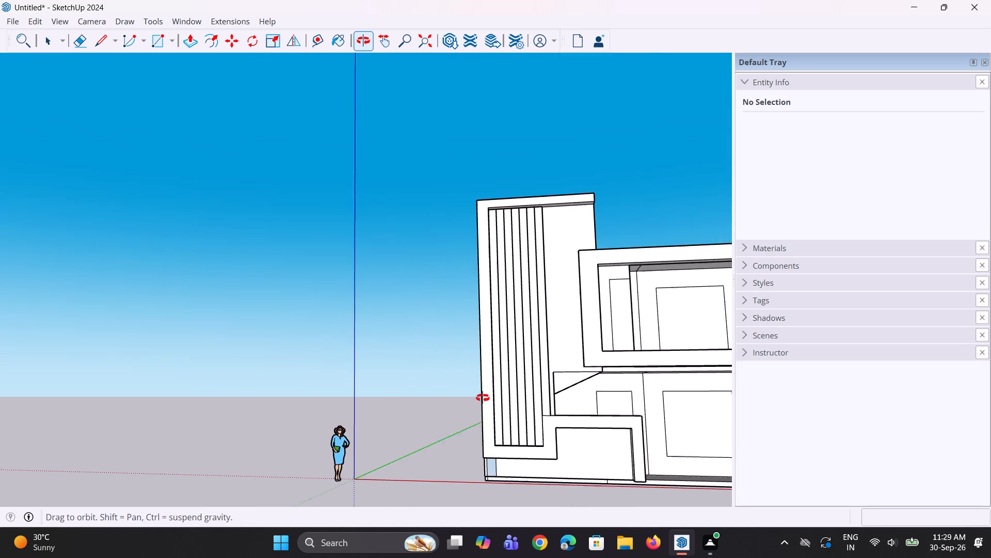
middle_click_drag(483, 398, 508, 439)
scroll(509, 439, "down", 3)
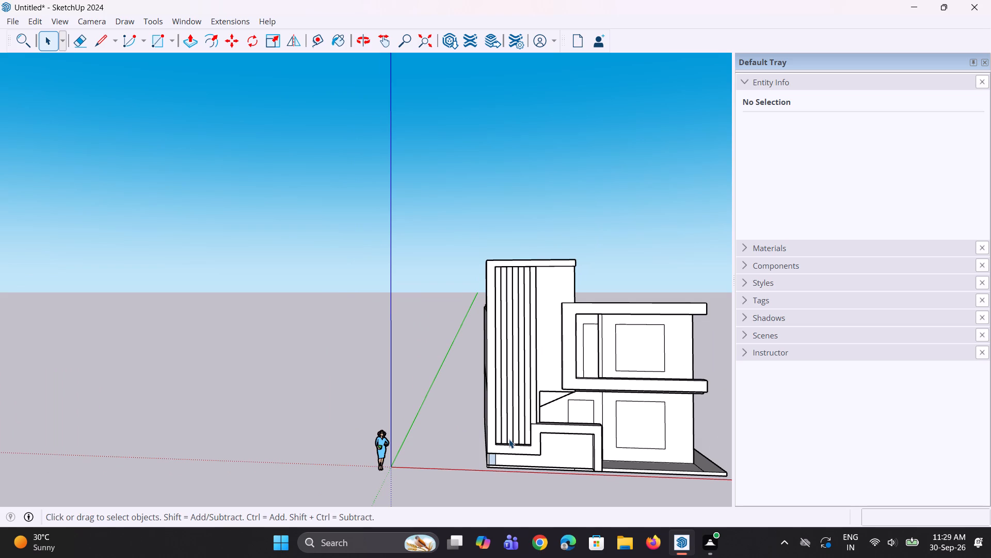
scroll(502, 366, "down", 4)
middle_click_drag(498, 370, 559, 372)
scroll(472, 419, "up", 4)
middle_click_drag(478, 418, 476, 400)
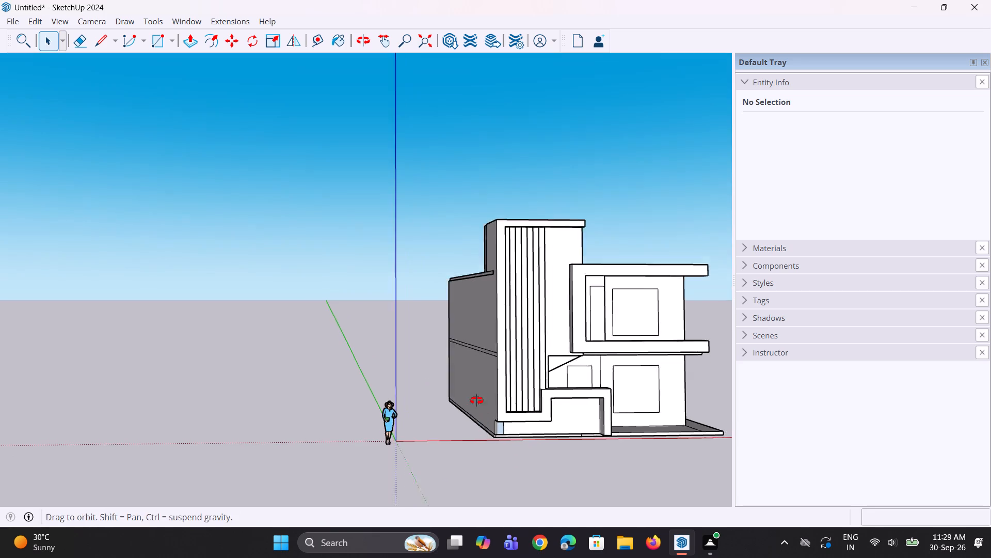
middle_click_drag(476, 400, 441, 390)
scroll(450, 402, "up", 2)
middle_click_drag(470, 414, 448, 447)
scroll(474, 421, "up", 2)
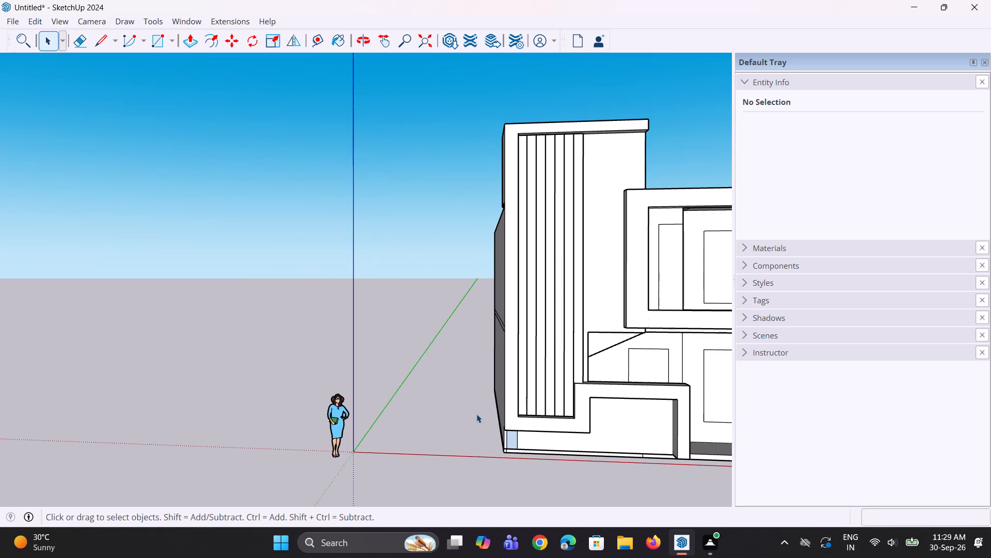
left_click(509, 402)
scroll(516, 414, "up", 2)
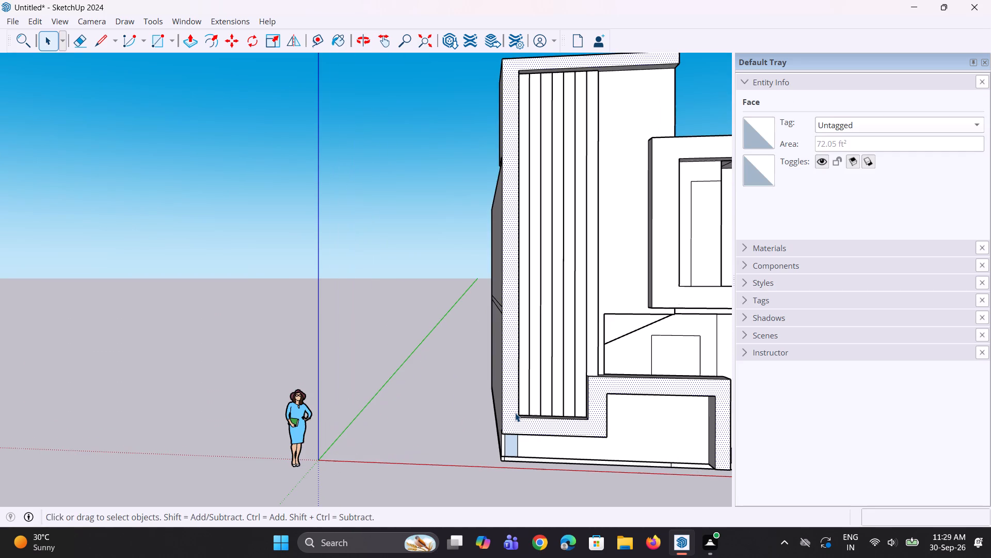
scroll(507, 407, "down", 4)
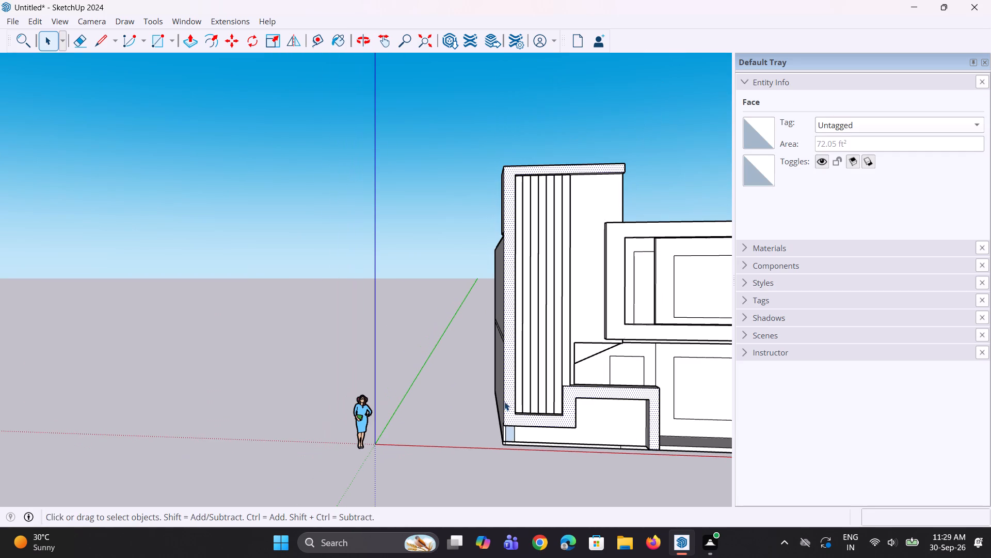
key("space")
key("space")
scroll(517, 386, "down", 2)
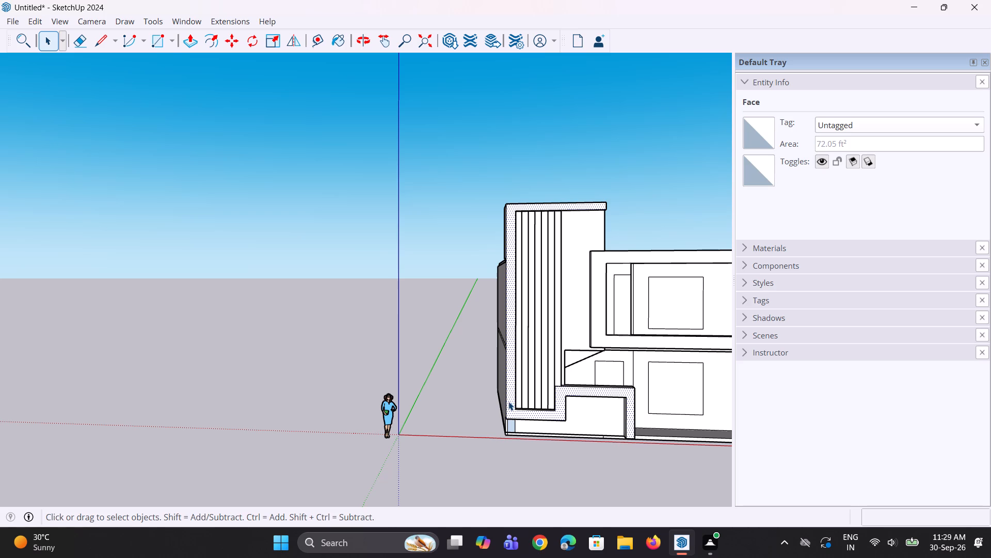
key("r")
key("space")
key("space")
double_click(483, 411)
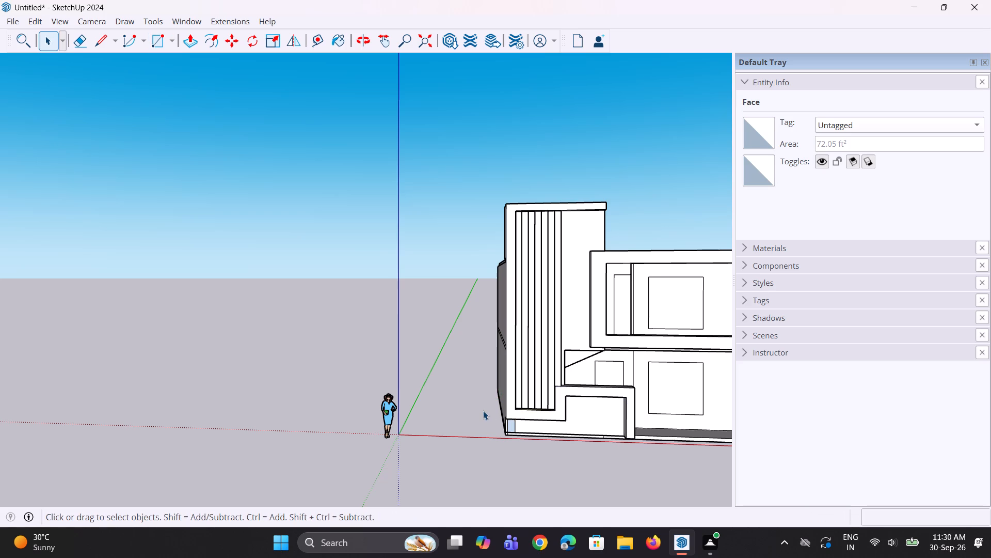
Examine the tower frame, its base and the house's side wall from the front, from below and from the side.
middle_click_drag(489, 400, 518, 396)
scroll(485, 399, "up", 4)
middle_click_drag(485, 399, 427, 405)
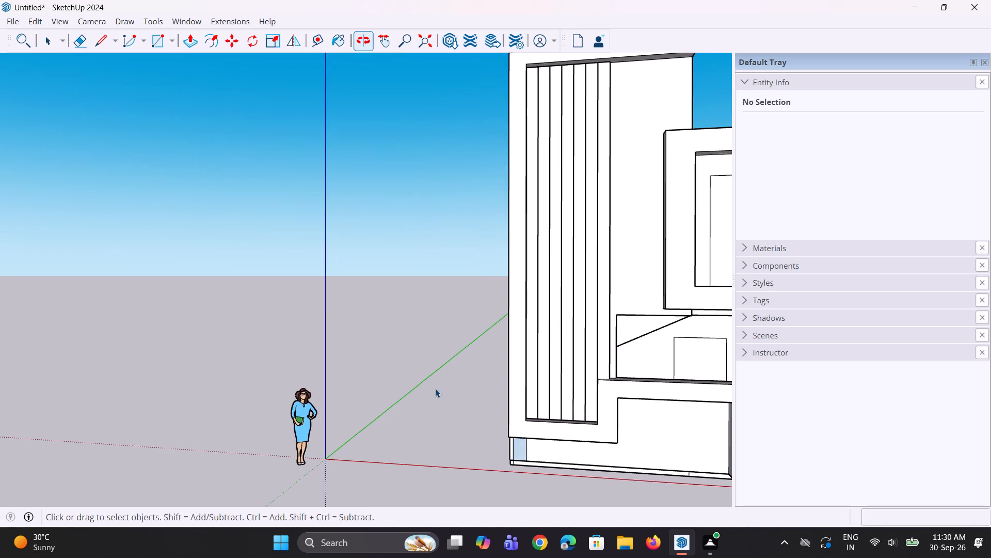
scroll(437, 383, "down", 5)
middle_click_drag(548, 430, 410, 442)
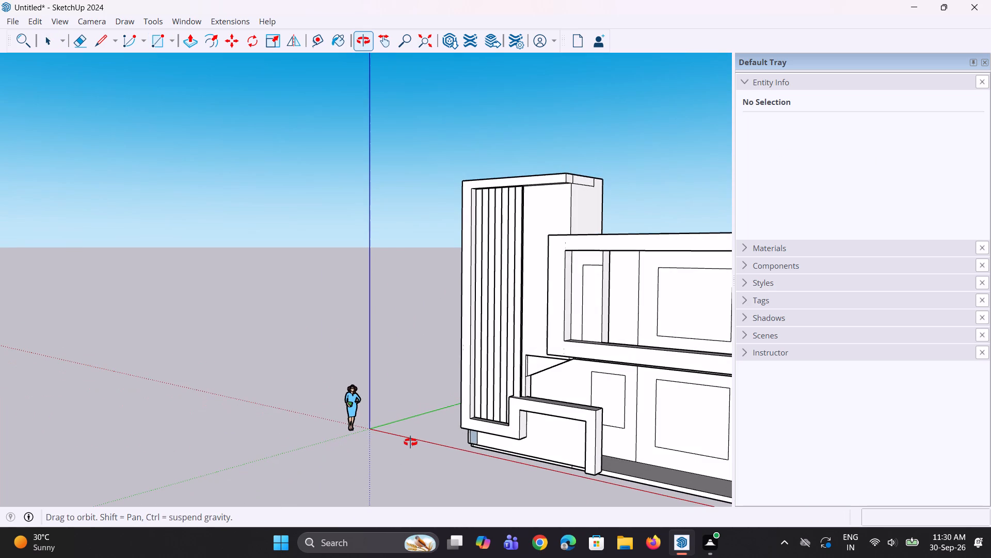
middle_click_drag(410, 442, 508, 446)
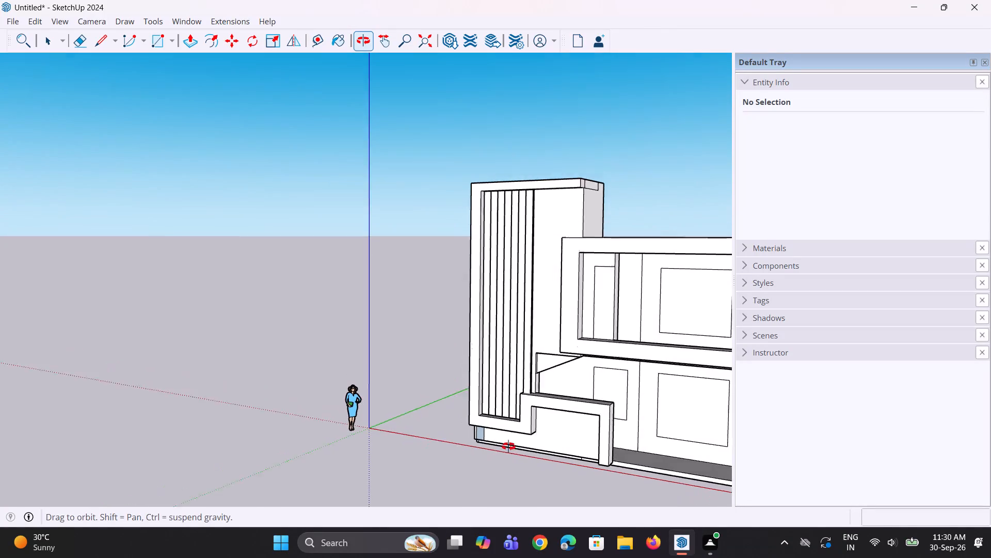
middle_click_drag(508, 446, 470, 435)
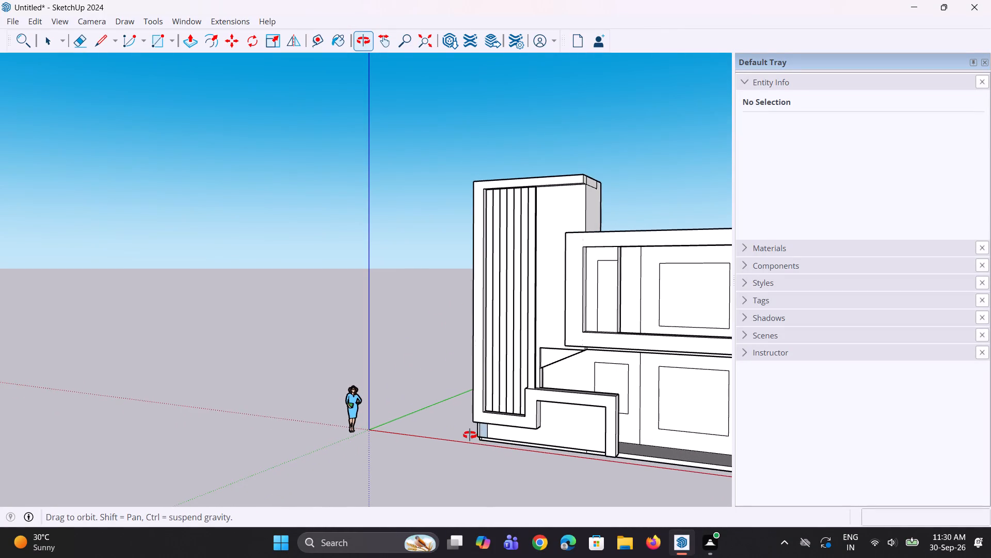
middle_click_drag(470, 435, 536, 321)
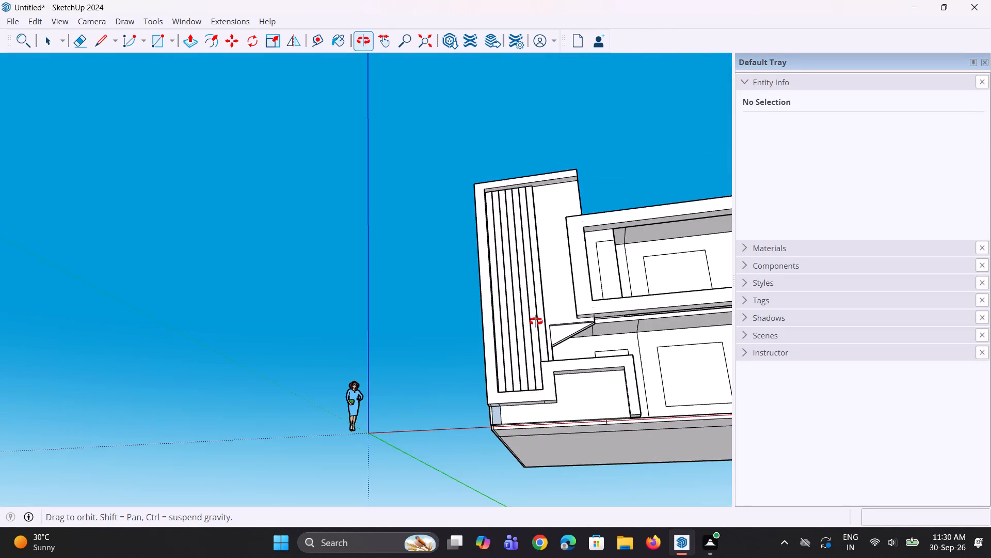
middle_click_drag(536, 321, 520, 447)
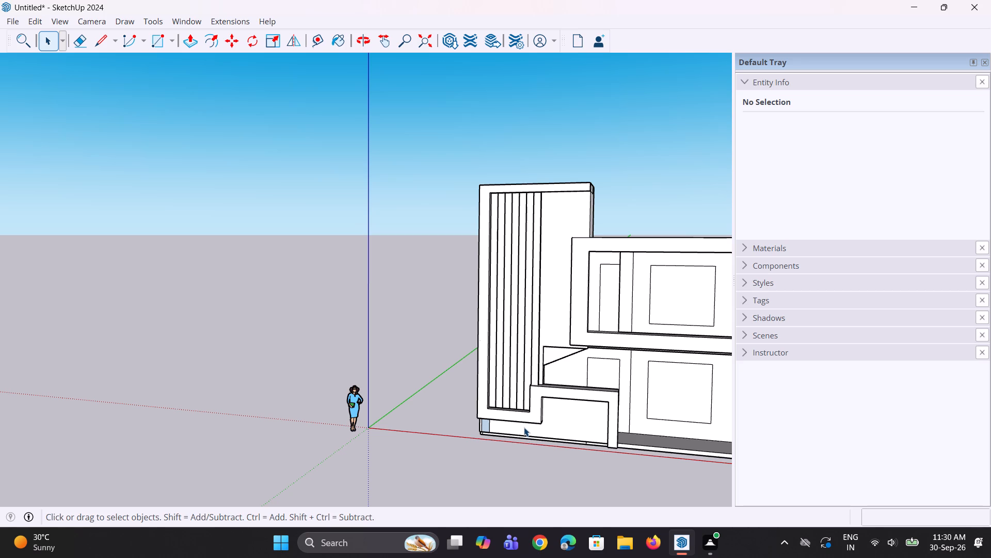
scroll(619, 425, "up", 1)
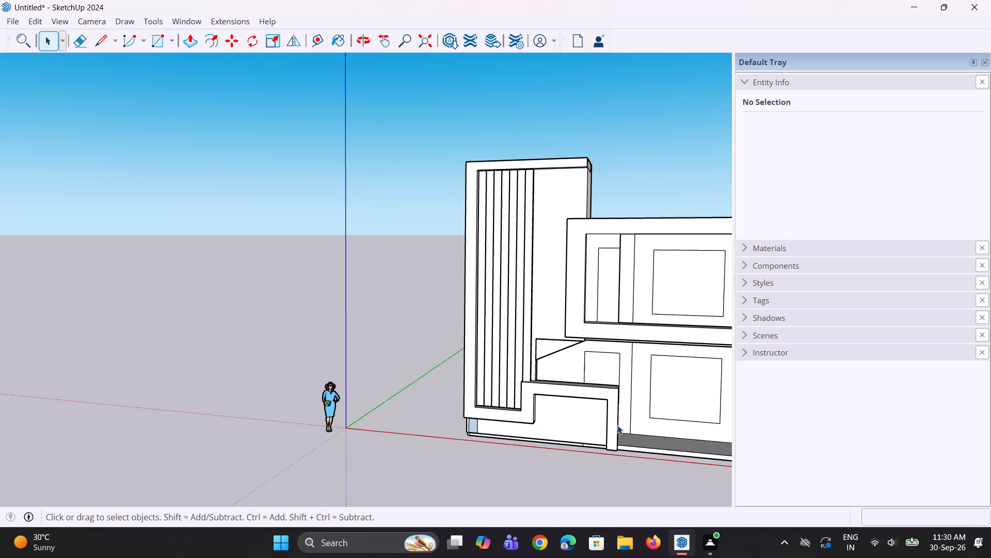
scroll(617, 425, "down", 5)
middle_click_drag(616, 425, 668, 437)
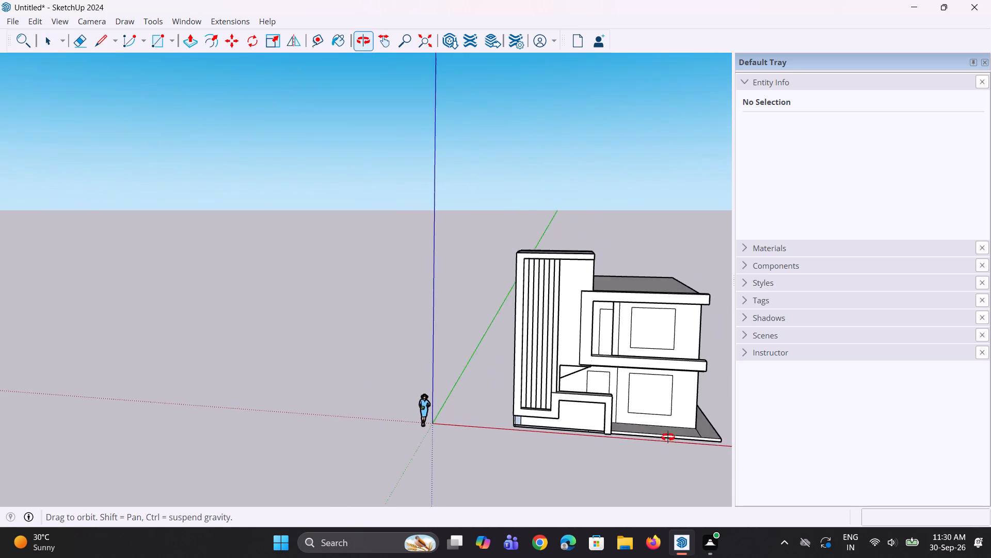
middle_click_drag(668, 437, 661, 430)
middle_click_drag(537, 414, 634, 394)
scroll(494, 389, "up", 4)
middle_click_drag(491, 396, 572, 386)
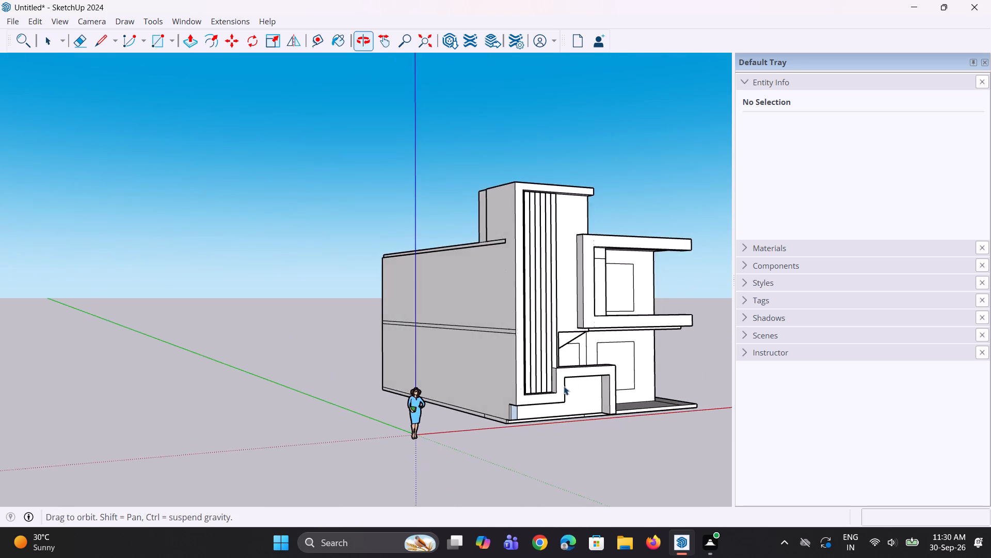
Draw a vertical line on the side wall from the small plinth block's top corner up to the floor band.
scroll(478, 367, "up", 5)
key("l")
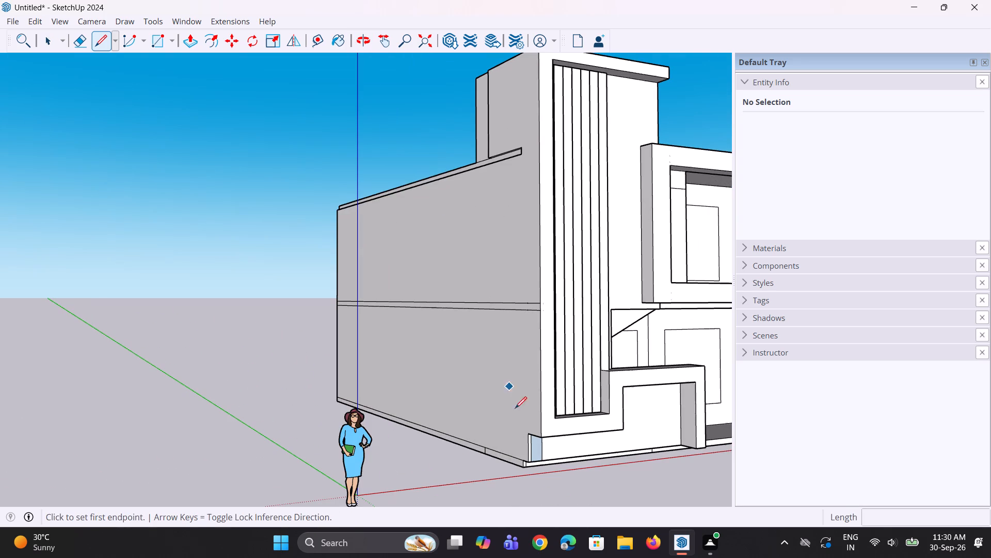
left_click(530, 437)
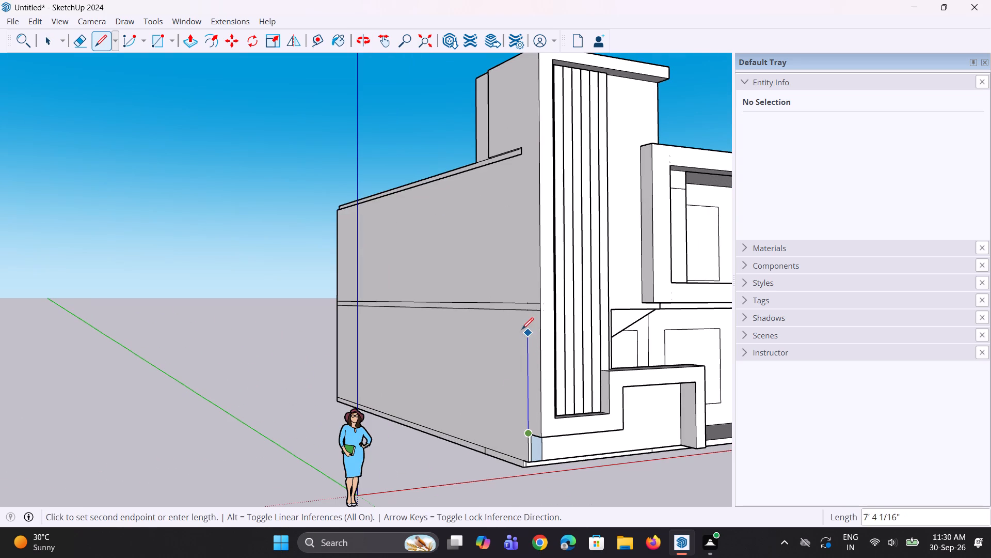
left_click(526, 313)
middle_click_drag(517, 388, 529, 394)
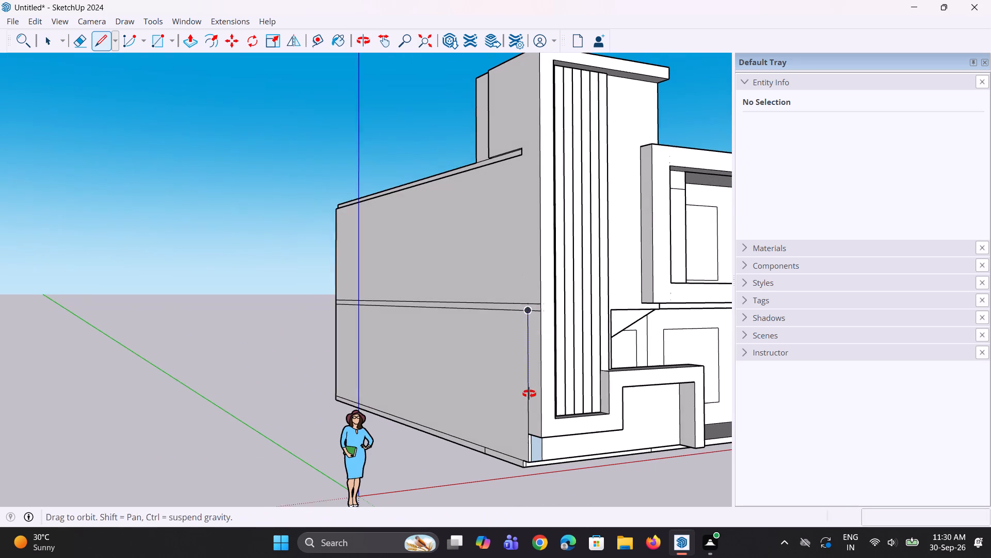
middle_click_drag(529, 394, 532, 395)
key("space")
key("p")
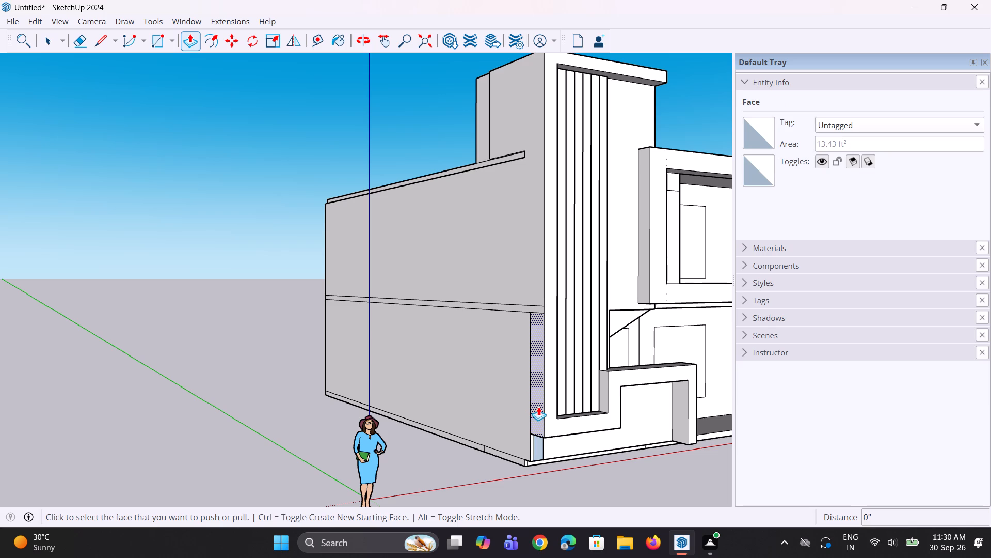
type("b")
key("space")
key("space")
Draw a 1' 6" horizontal line across the new narrow strip, from the tower's front corner to the vertical line.
scroll(536, 423, "down", 3)
key("l")
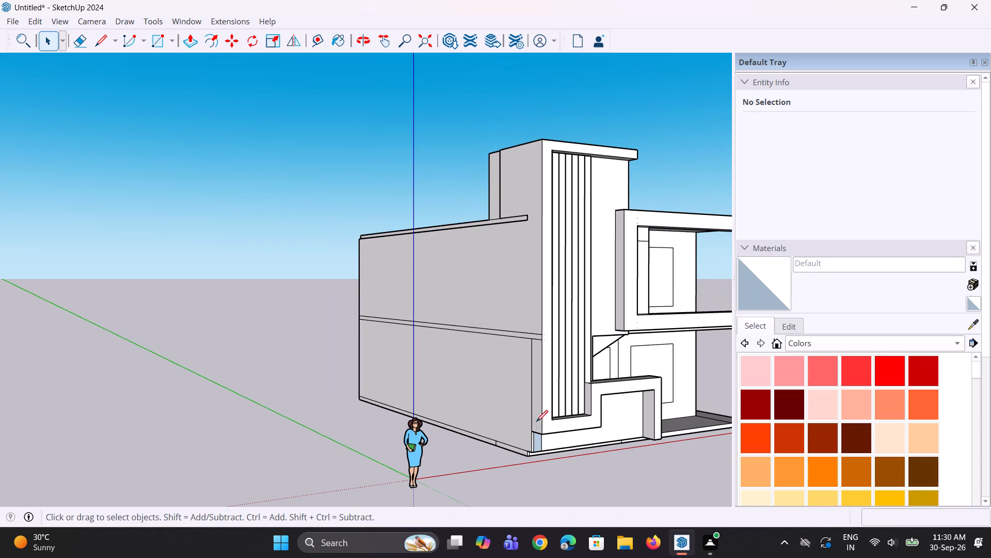
scroll(544, 407, "up", 6)
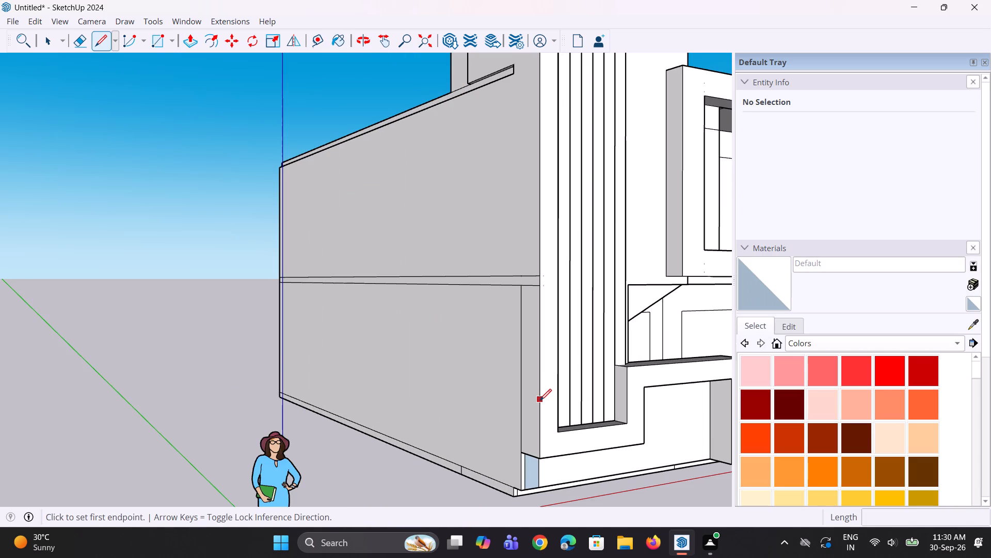
left_click(540, 400)
left_click(521, 398)
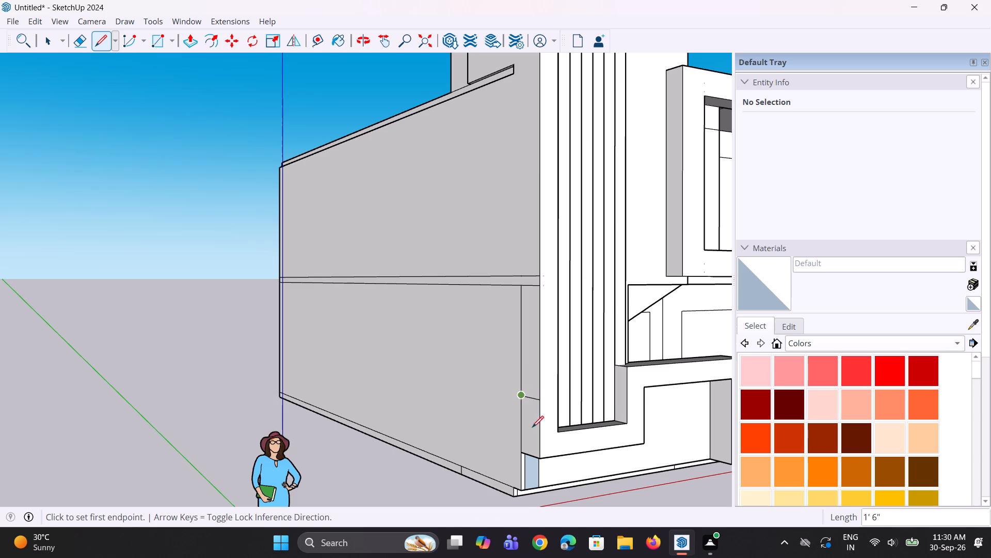
Push/Pull the lower rectangle of the side wall strip outward about 1' 2 1/2" to form a short pillar.
middle_click_drag(534, 433, 516, 435)
key("p")
left_click(524, 428)
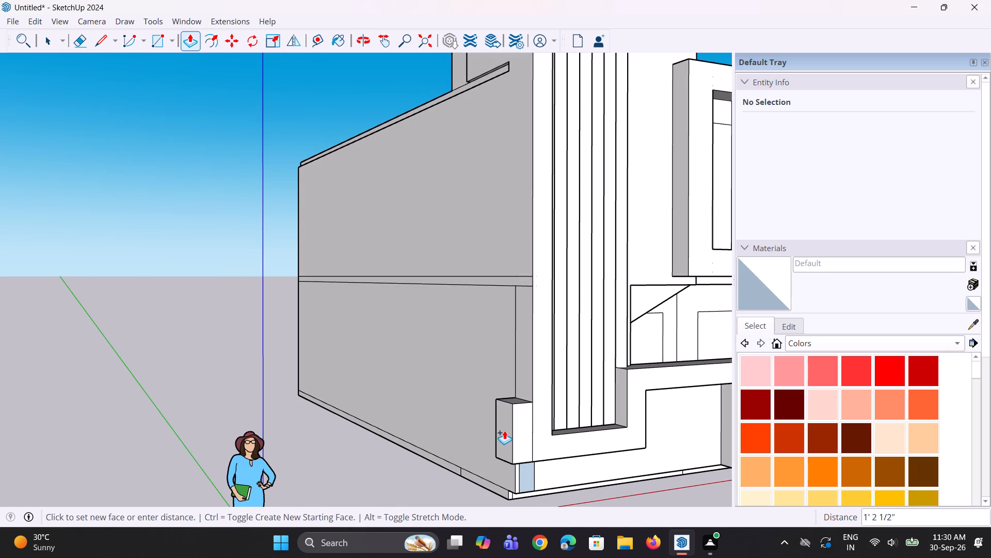
left_click(504, 430)
Push/Pull the short pillar's underside down about 2' 9/16" to the endpoint at the house base.
scroll(484, 421, "down", 4)
middle_click_drag(506, 451, 498, 307)
scroll(508, 380, "up", 2)
left_click(516, 394)
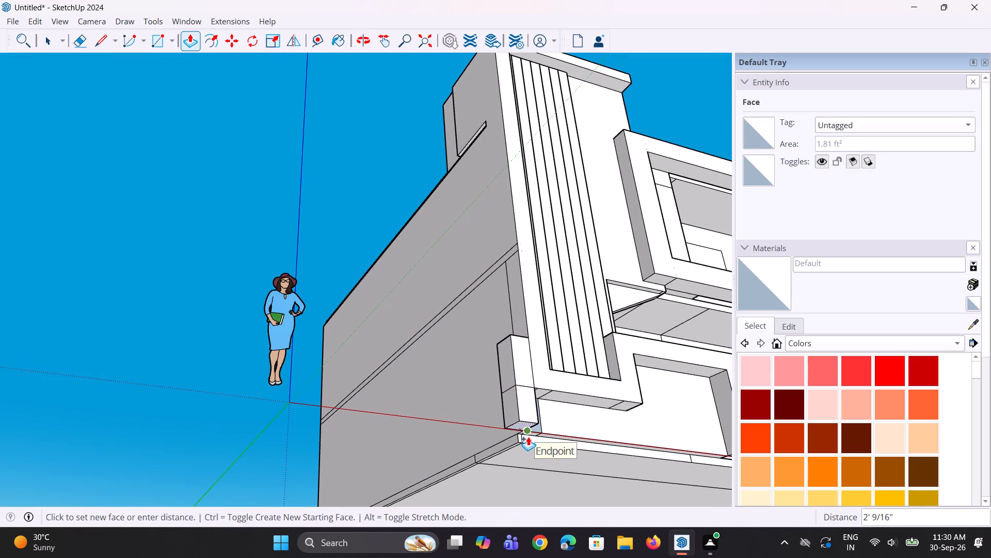
left_click(525, 435)
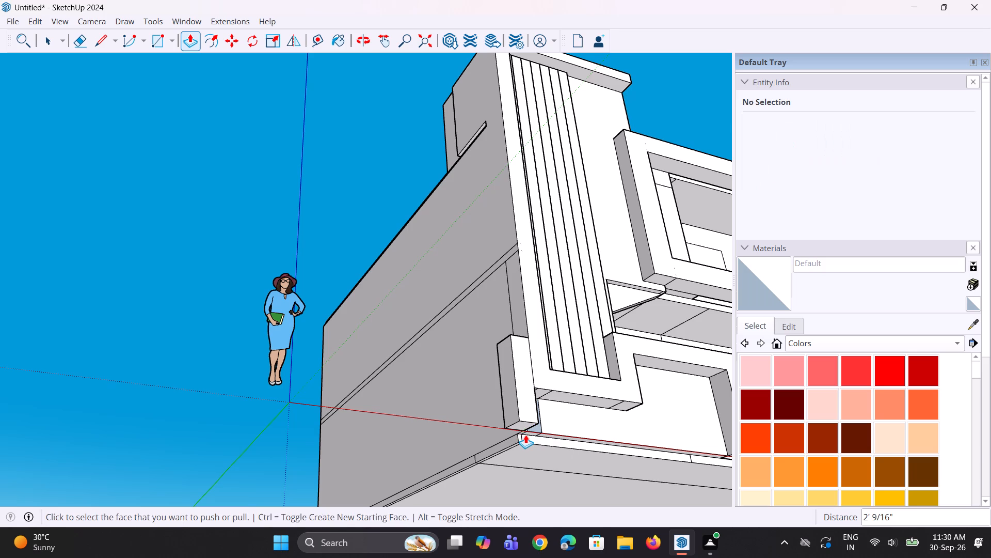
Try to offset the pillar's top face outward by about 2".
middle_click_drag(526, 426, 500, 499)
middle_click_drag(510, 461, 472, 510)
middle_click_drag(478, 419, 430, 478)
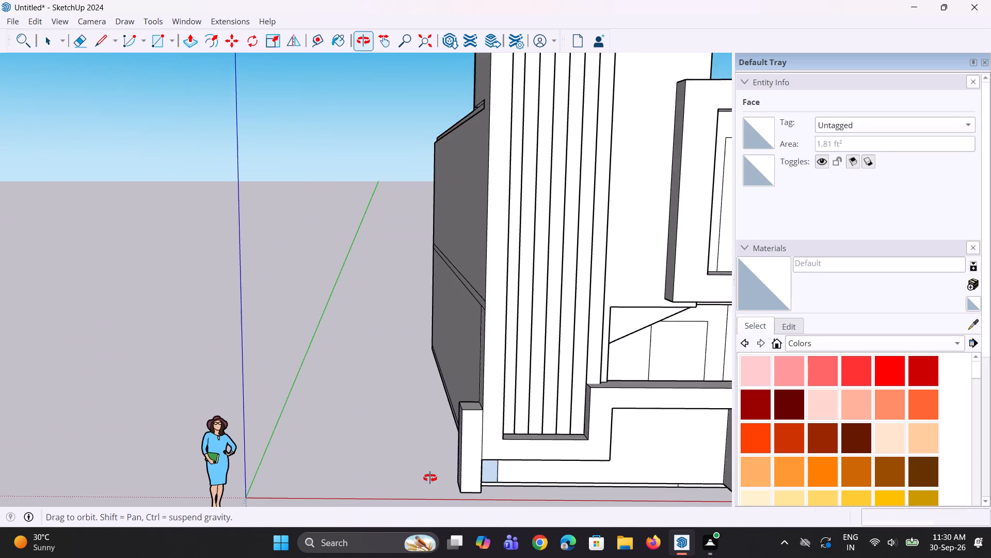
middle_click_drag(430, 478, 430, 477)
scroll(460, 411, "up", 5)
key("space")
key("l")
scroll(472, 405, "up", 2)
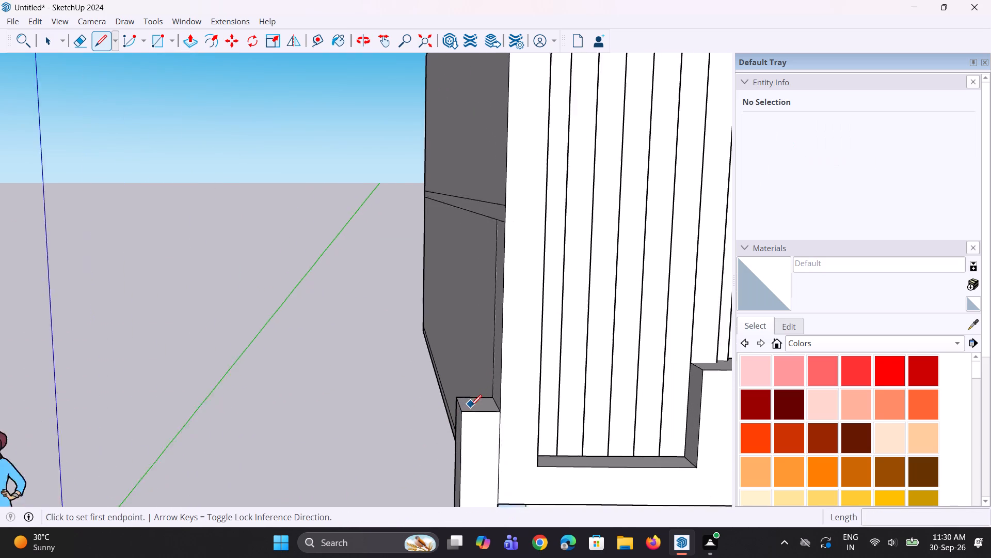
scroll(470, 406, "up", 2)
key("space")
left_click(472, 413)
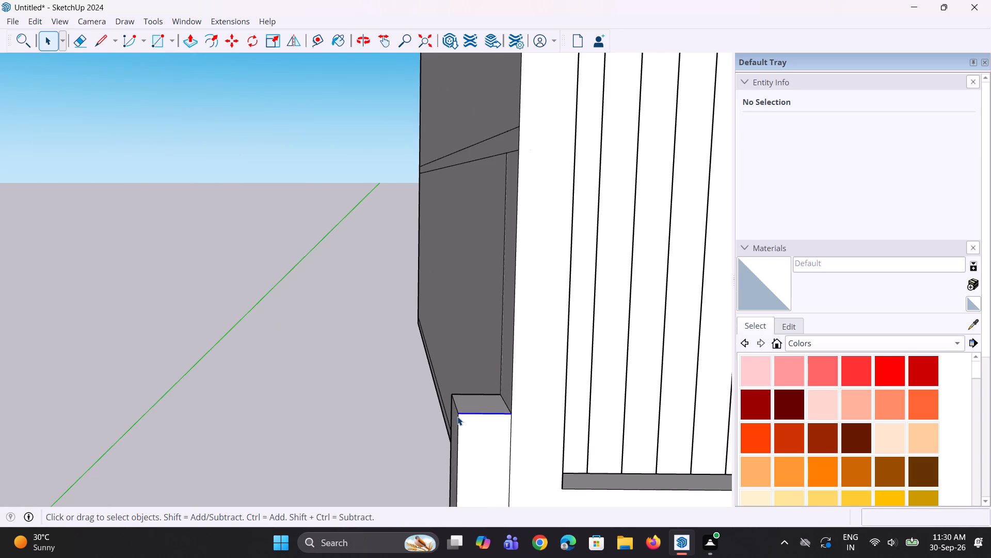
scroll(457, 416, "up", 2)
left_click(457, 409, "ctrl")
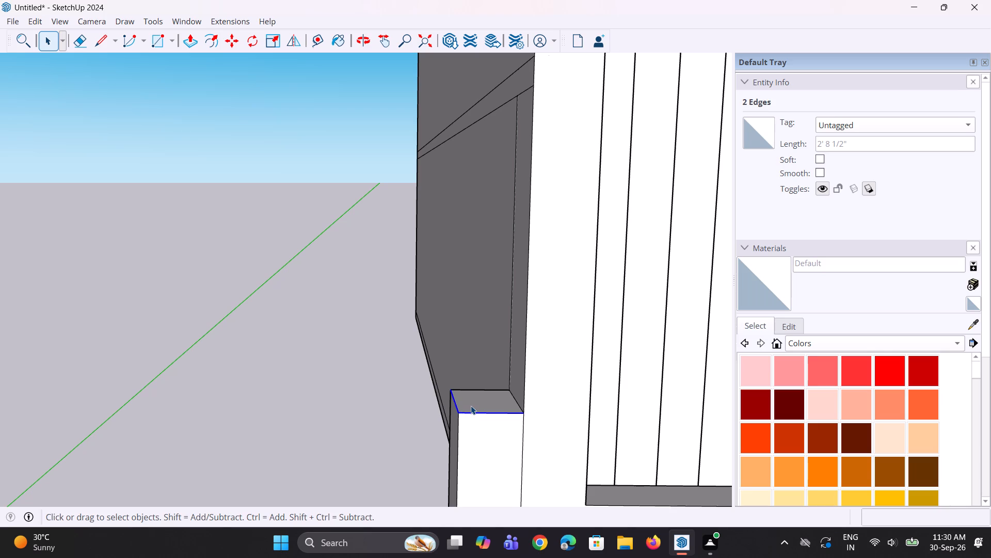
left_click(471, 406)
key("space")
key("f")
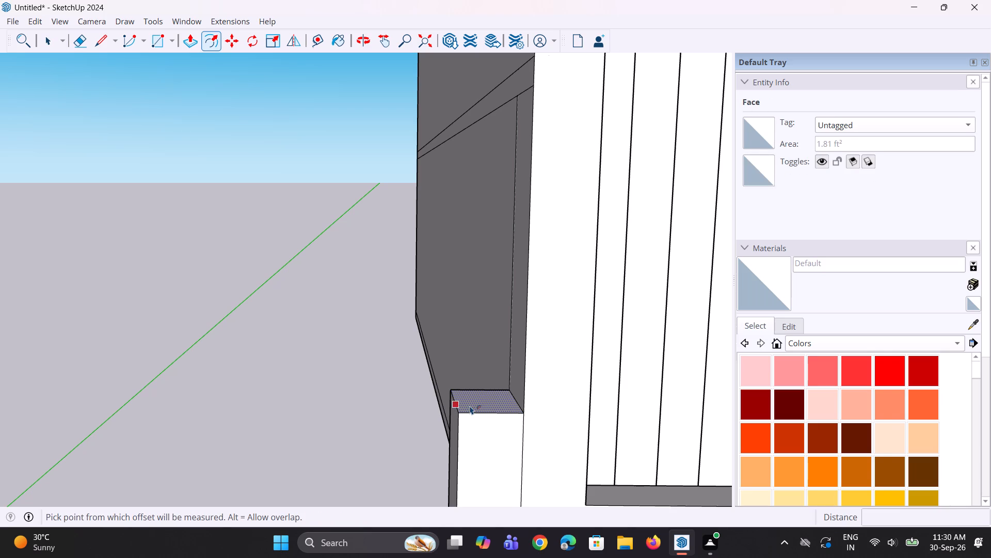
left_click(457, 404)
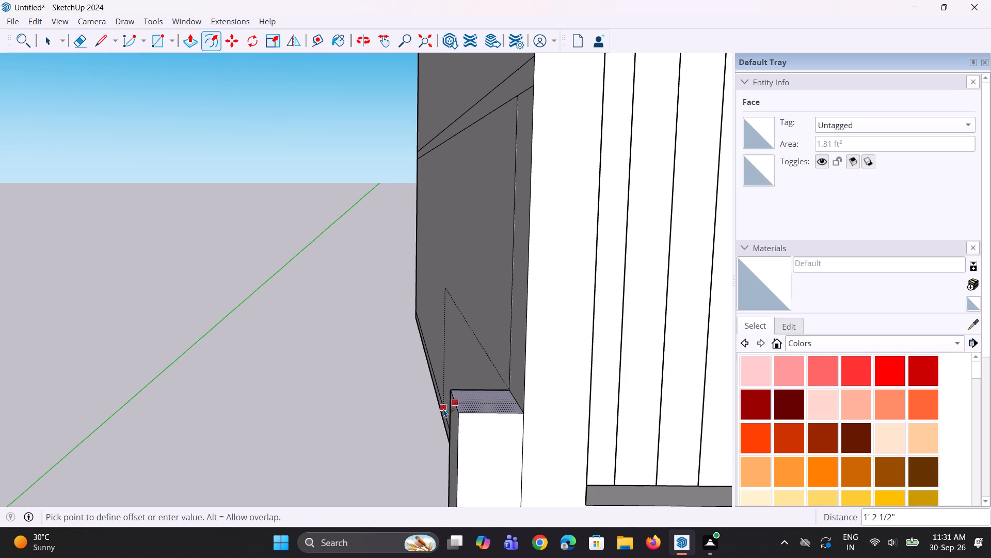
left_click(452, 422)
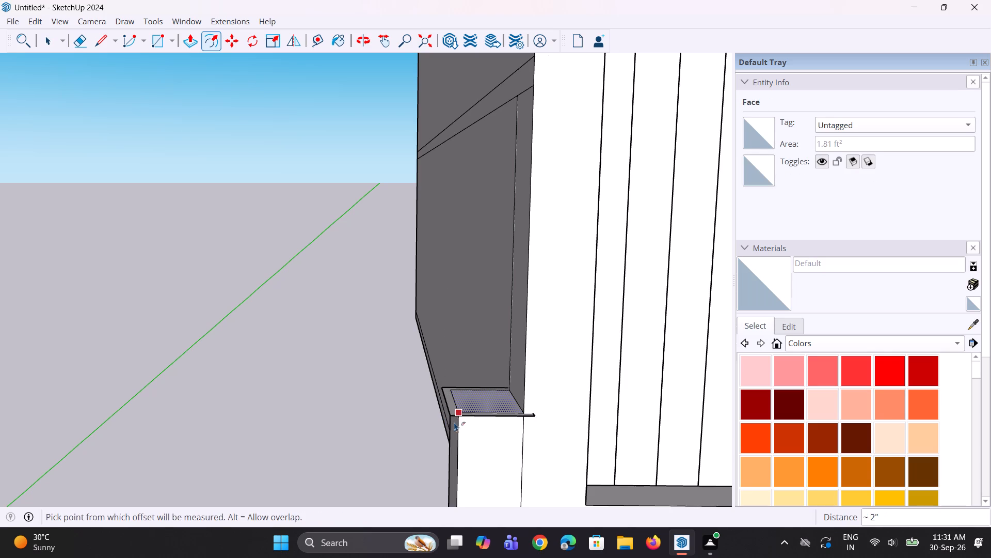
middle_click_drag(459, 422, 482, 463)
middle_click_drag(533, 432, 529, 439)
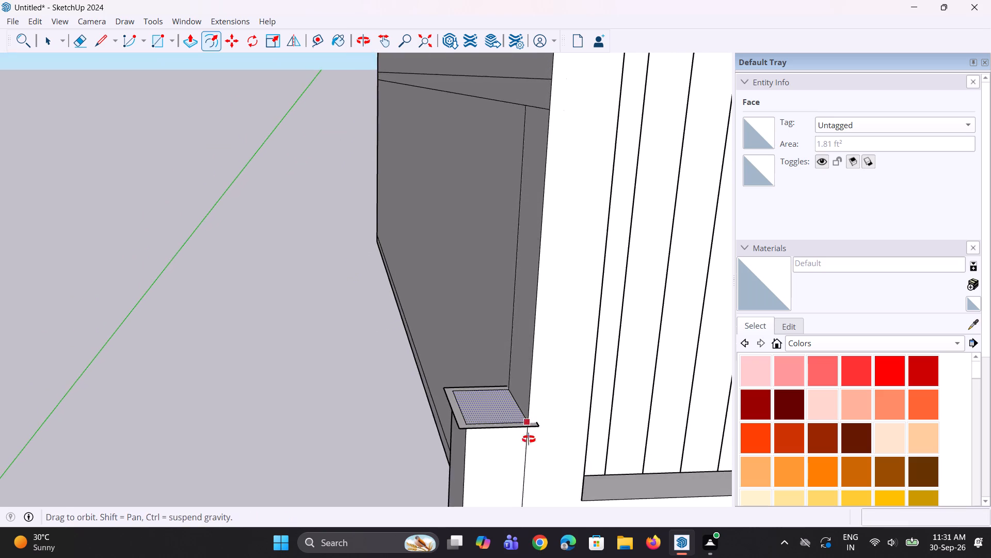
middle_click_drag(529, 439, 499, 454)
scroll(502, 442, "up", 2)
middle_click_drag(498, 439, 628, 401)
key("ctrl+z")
Copy the front and outer side edges of the pillar's top down about 3 5/8" to outline a cap band.
middle_click_drag(551, 405, 516, 417)
key("space")
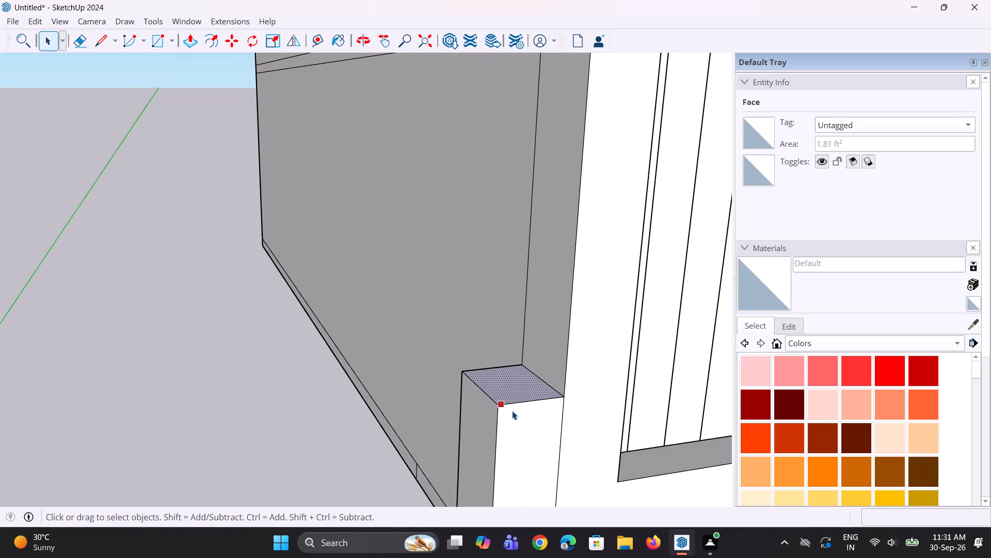
key("l")
key("space")
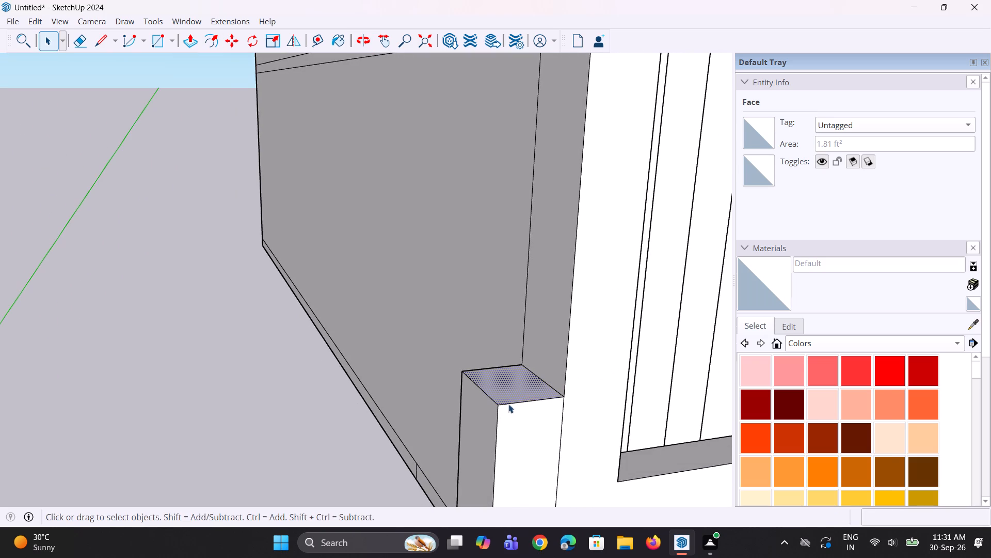
left_click(508, 402)
left_click(491, 400, "ctrl")
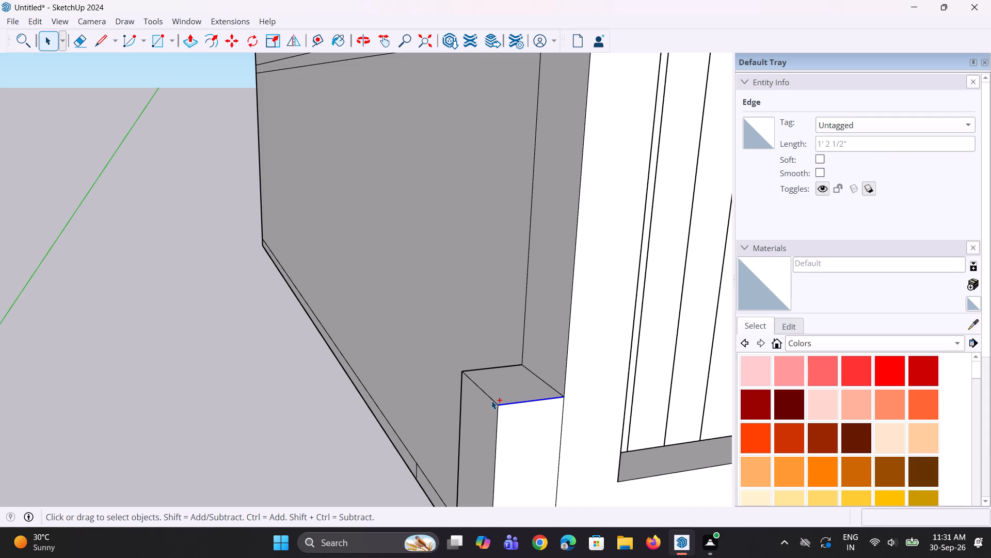
key("m")
left_click(497, 409)
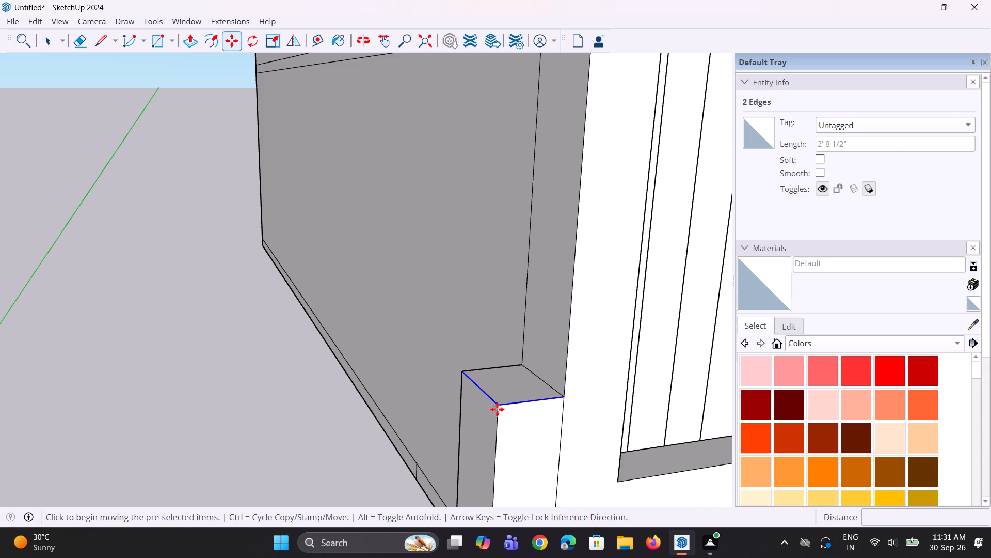
key("Escape")
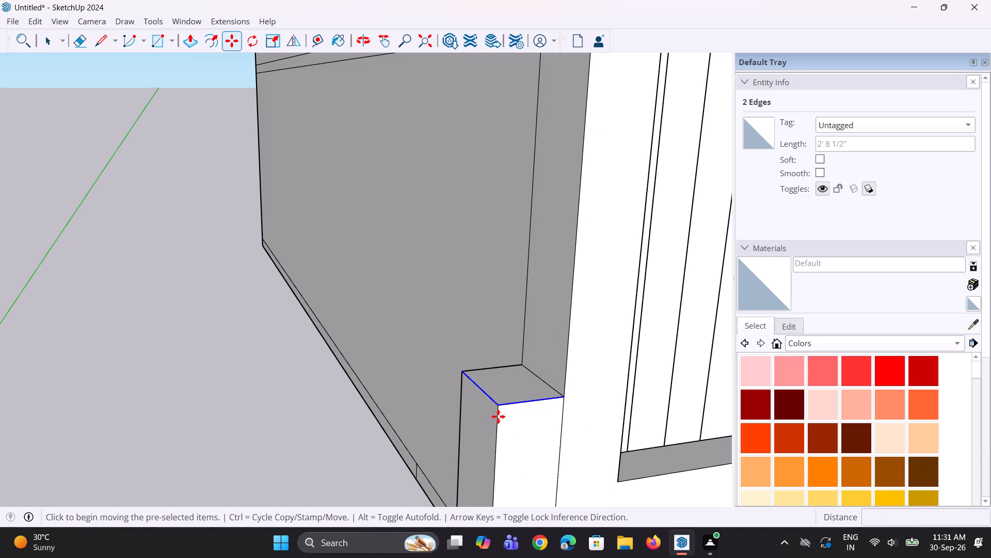
key("m")
left_click(497, 407)
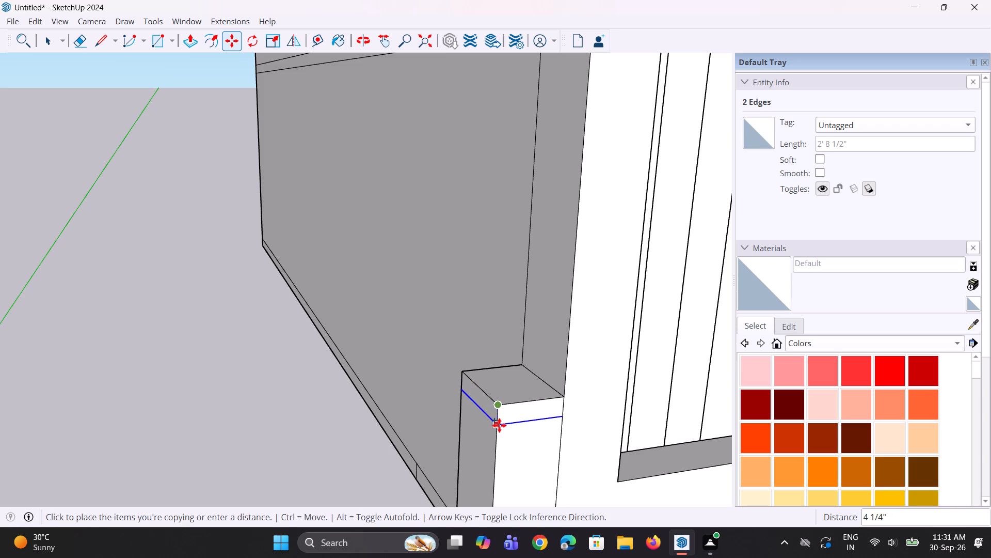
left_click(499, 422)
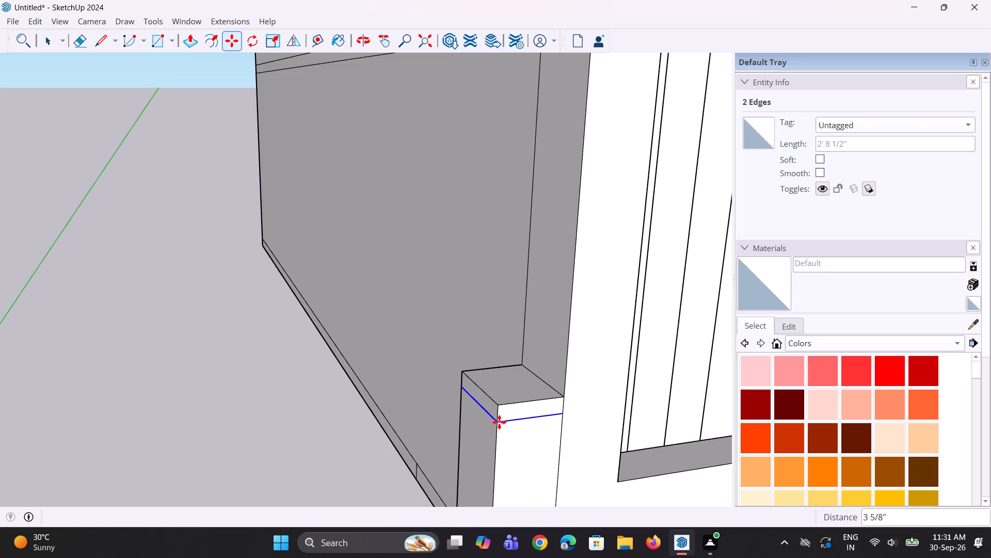
Push/Pull the front face of the pillar's cap band outward about 2 3/4".
middle_click_drag(497, 422, 449, 430)
key("space")
key("p")
left_click(494, 423)
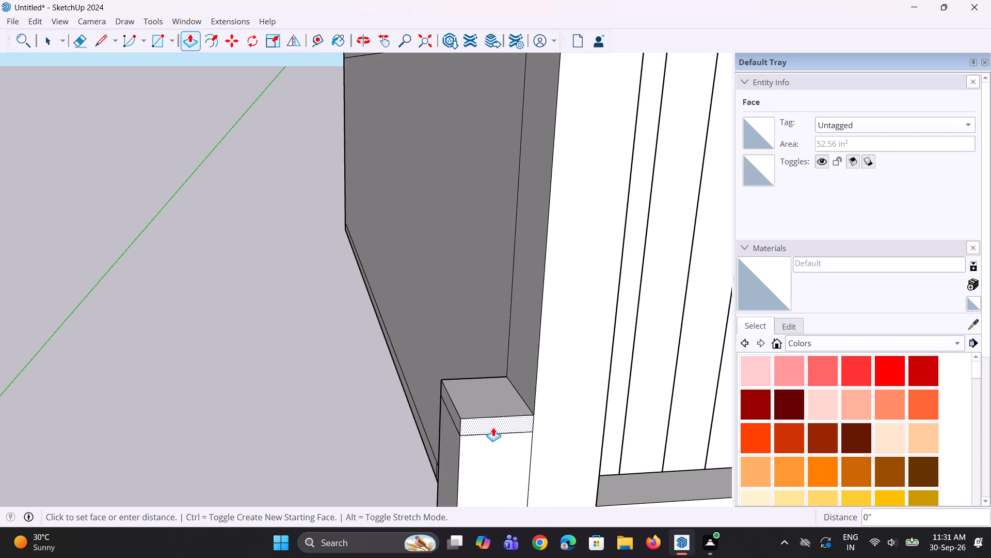
left_click(495, 431)
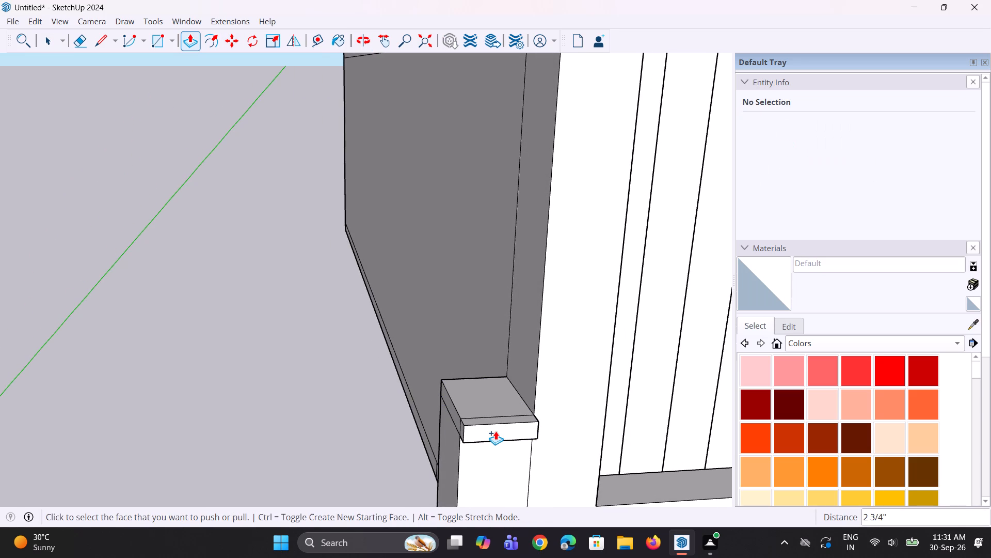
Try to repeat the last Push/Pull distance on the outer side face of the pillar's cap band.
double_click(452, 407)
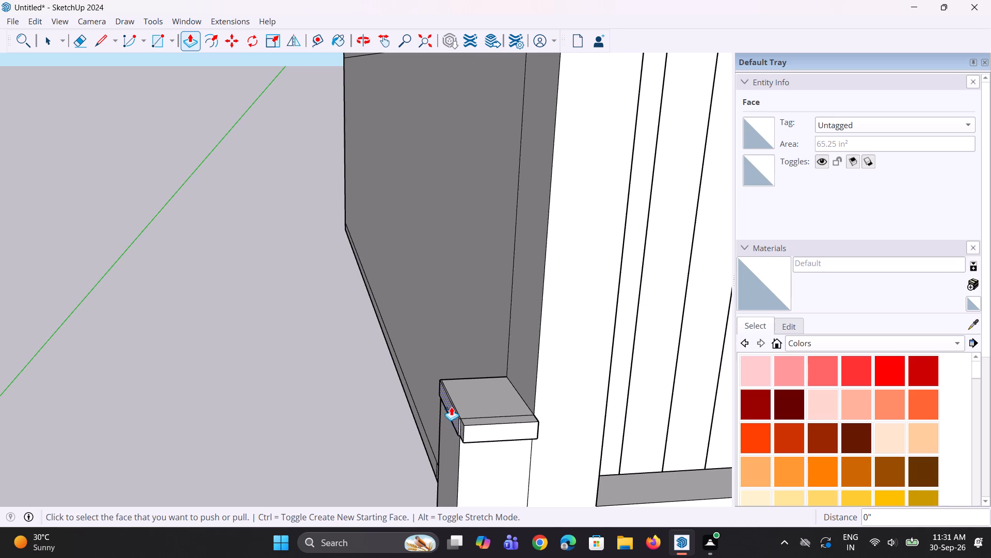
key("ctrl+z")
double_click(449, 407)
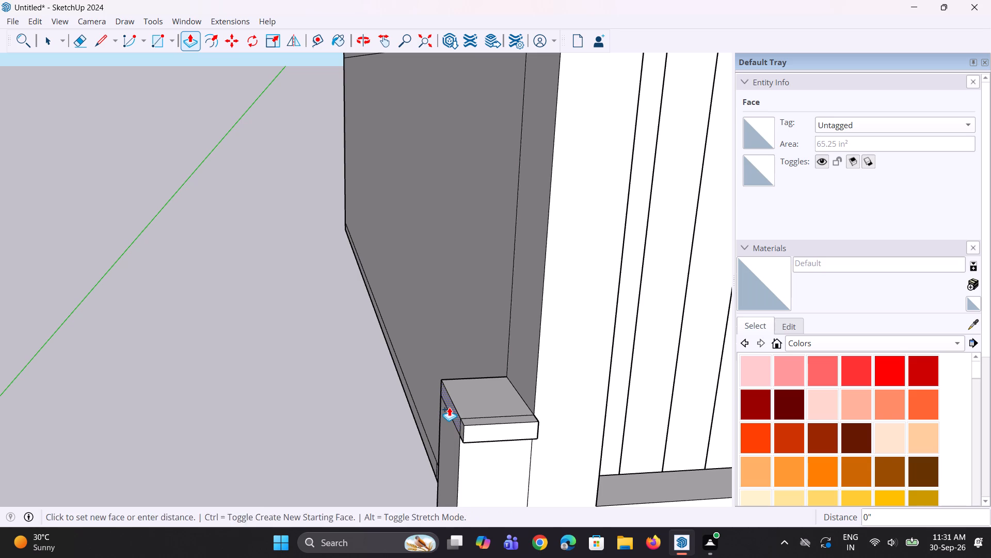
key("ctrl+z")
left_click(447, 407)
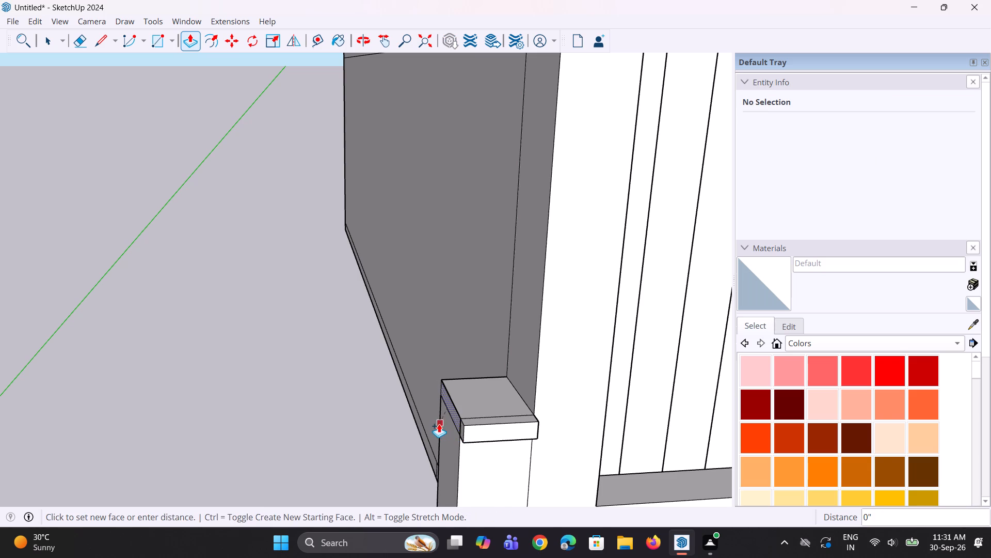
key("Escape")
Push/Pull the cap band's outer side face and the front band's exposed end about 2 1/8" to close the corner.
scroll(445, 429, "up", 5)
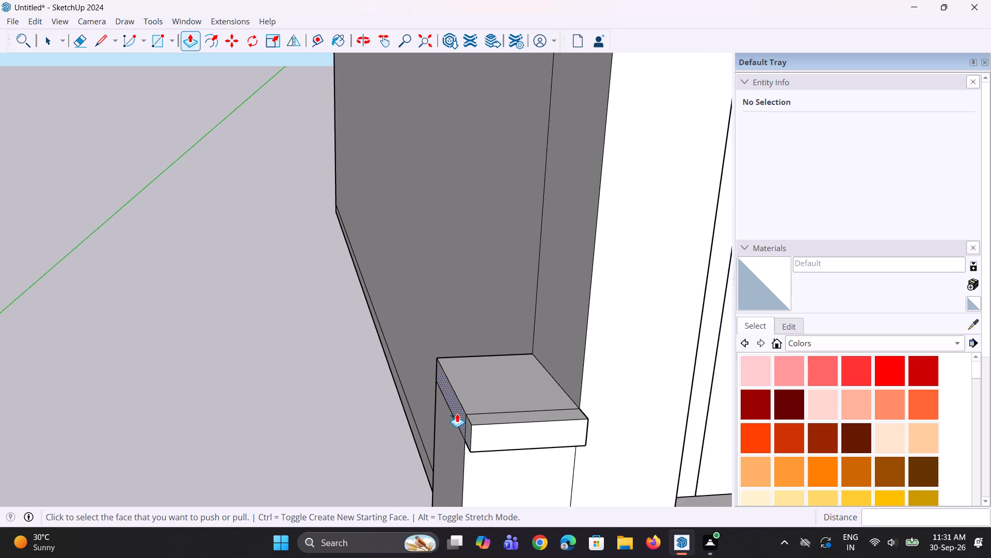
left_click(457, 413)
left_click(439, 411)
middle_click_drag(451, 444, 459, 444)
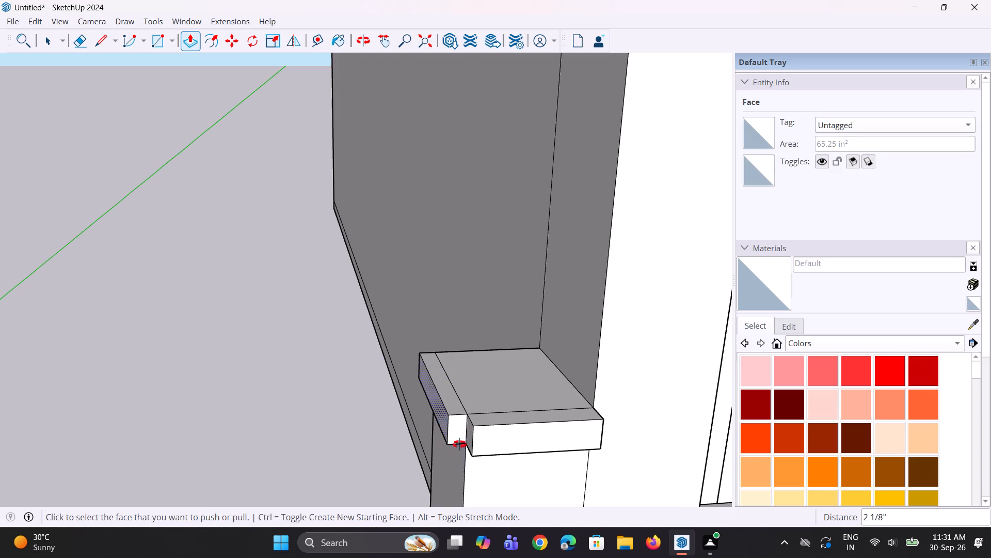
middle_click_drag(459, 444, 488, 438)
left_click(479, 428)
left_click(460, 414)
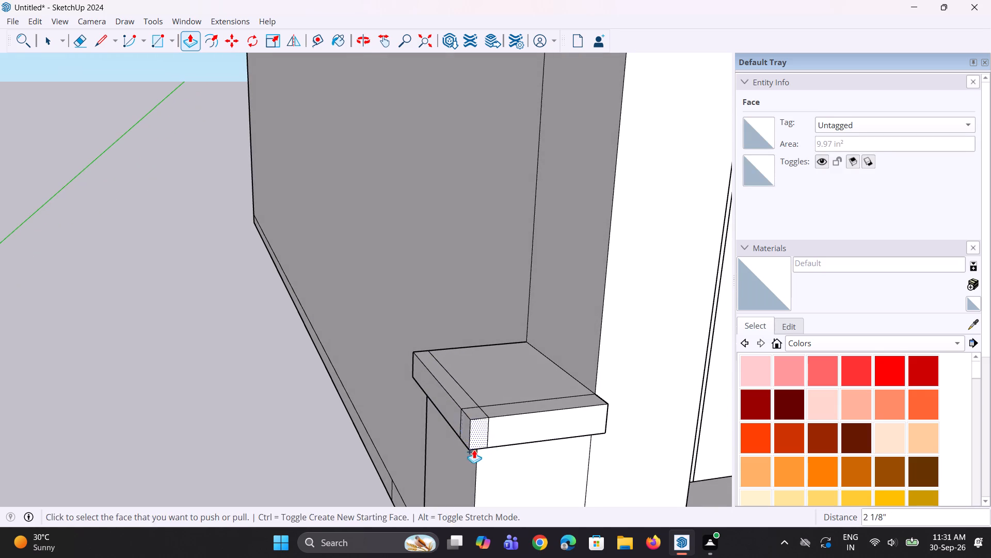
Erase the leftover seam lines around the outer front corner of the pillar's cap, on its front, side and top faces.
middle_click_drag(474, 450, 421, 450)
scroll(462, 444, "up", 2)
key("space")
key("e")
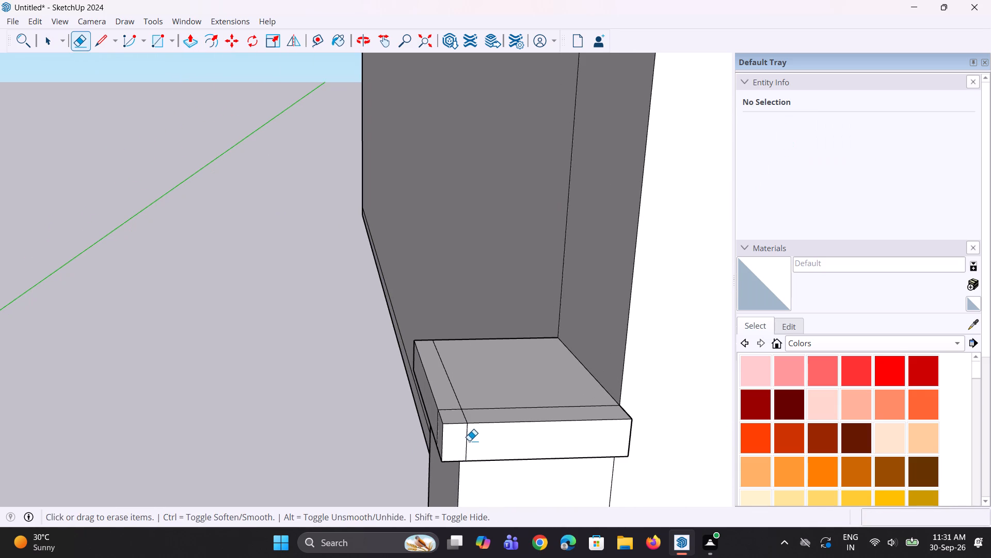
left_click(468, 442)
left_click(466, 418)
middle_click_drag(447, 445, 555, 402)
scroll(555, 402, "up", 1)
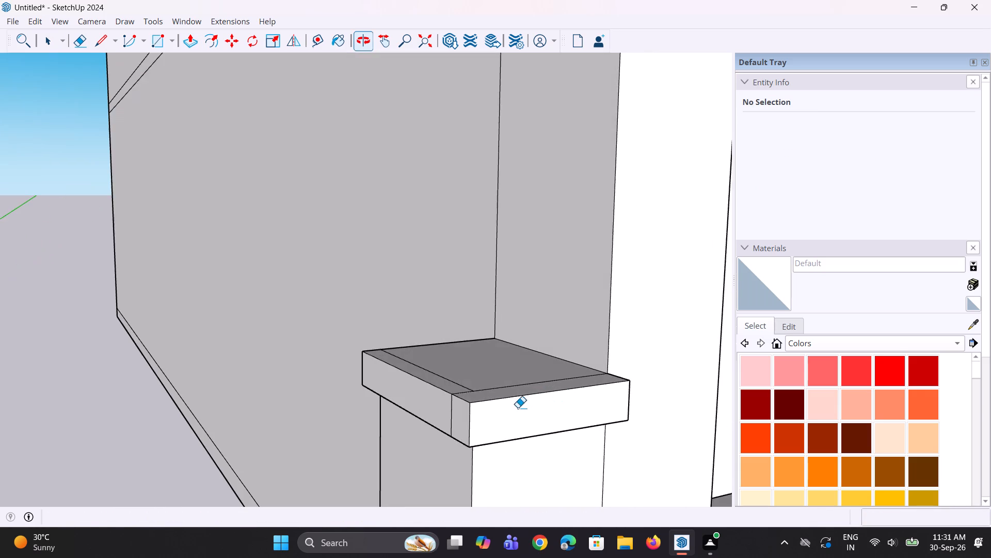
scroll(518, 408, "up", 2)
left_click(438, 410)
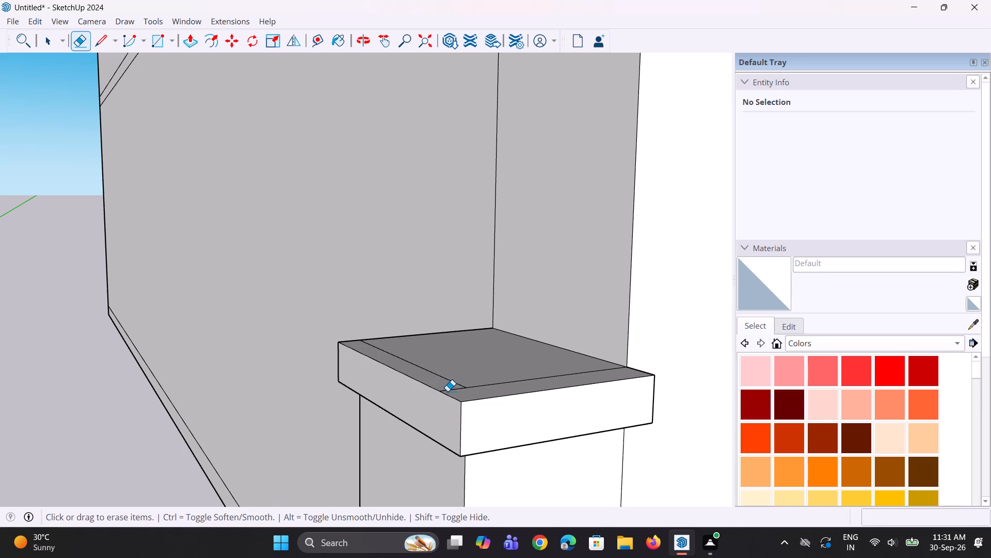
left_click(448, 391)
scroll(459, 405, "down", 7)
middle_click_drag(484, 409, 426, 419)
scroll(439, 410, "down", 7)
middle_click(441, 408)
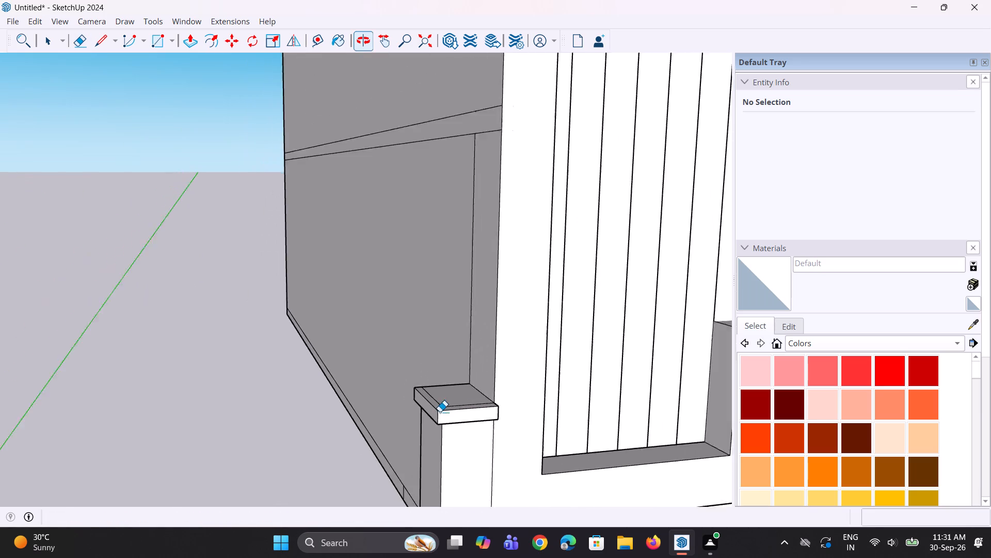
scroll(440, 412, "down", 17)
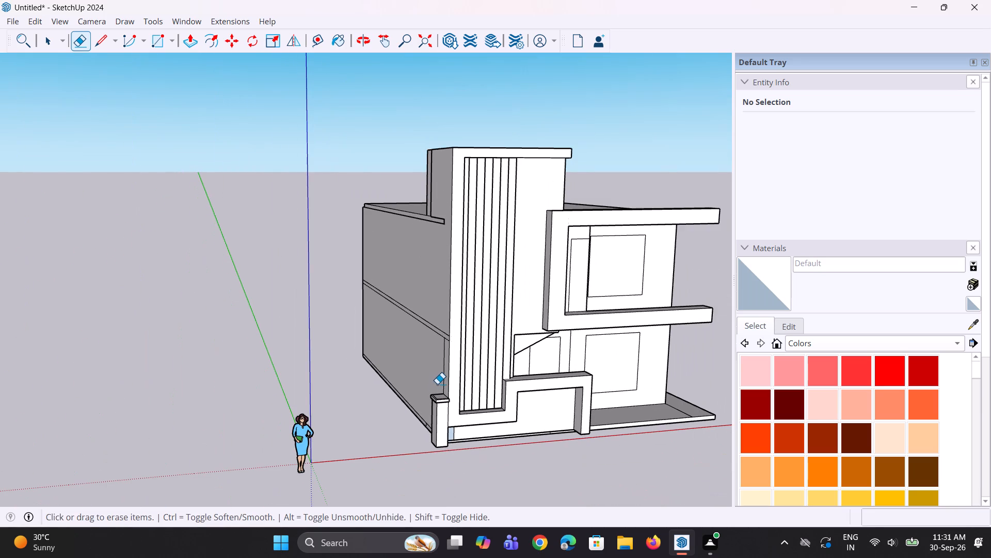
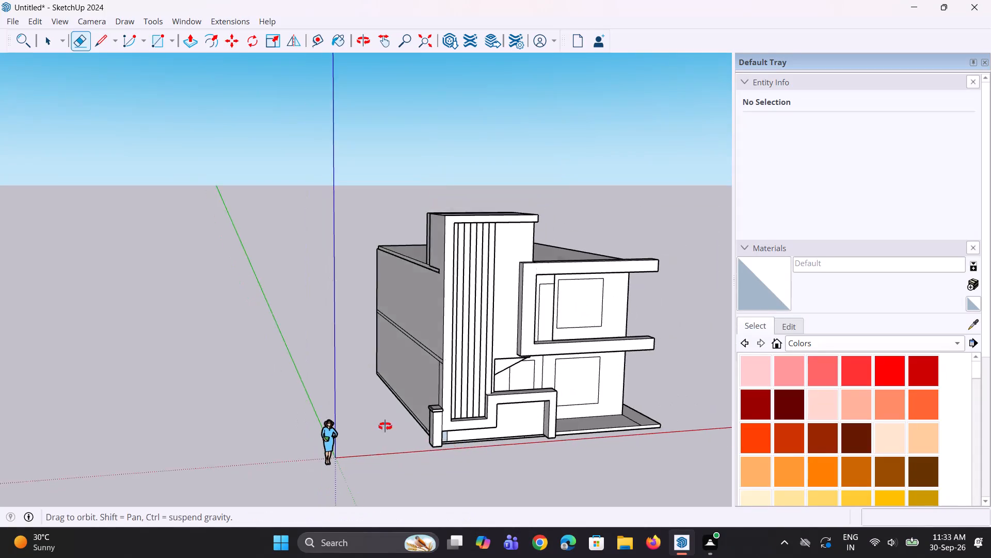
Push/Pull the pillar's outer side face about 2' 4 7/16" away from the tower to widen the pillar.
scroll(417, 403, "up", 3)
middle_click_drag(416, 435, 426, 434)
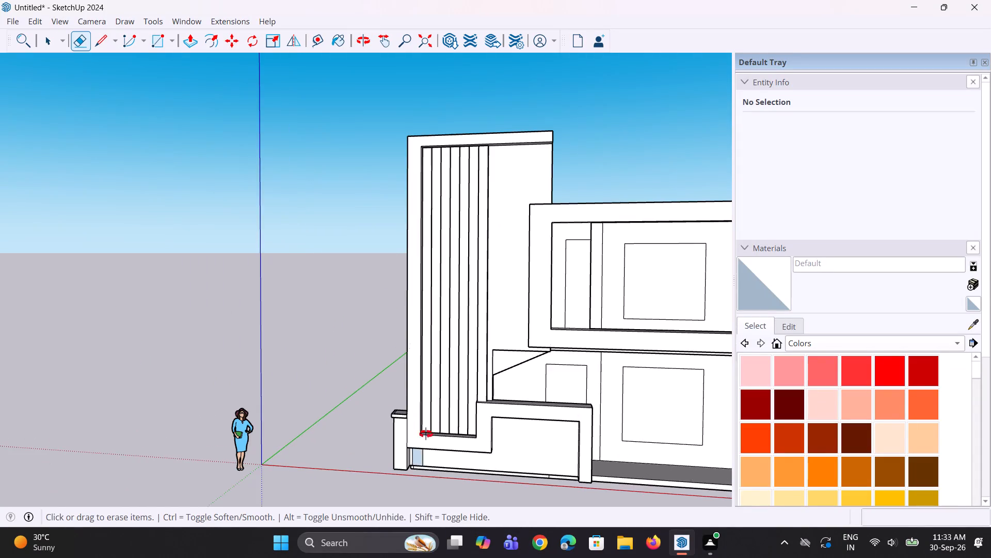
middle_click_drag(426, 434, 451, 430)
scroll(412, 446, "up", 3)
middle_click_drag(411, 453, 465, 446)
scroll(426, 452, "up", 1)
middle_click_drag(399, 441, 431, 444)
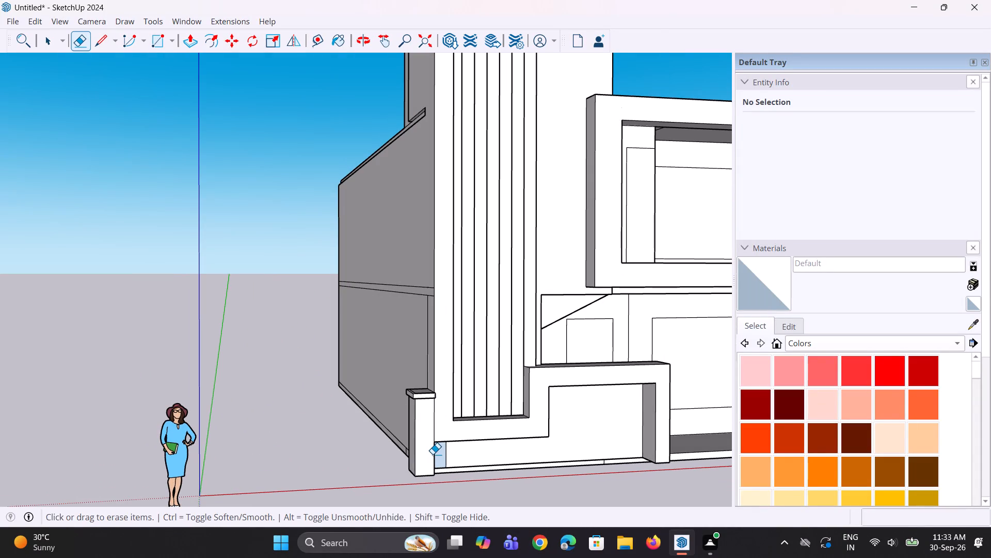
scroll(429, 433, "up", 4)
middle_click_drag(390, 451, 443, 448)
scroll(426, 448, "up", 3)
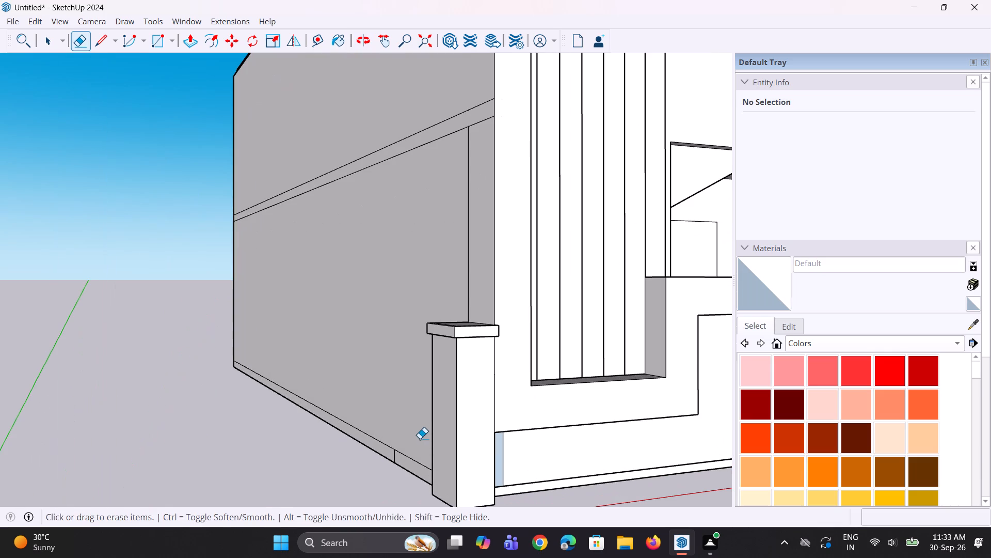
key("space")
key("p")
left_click(441, 442)
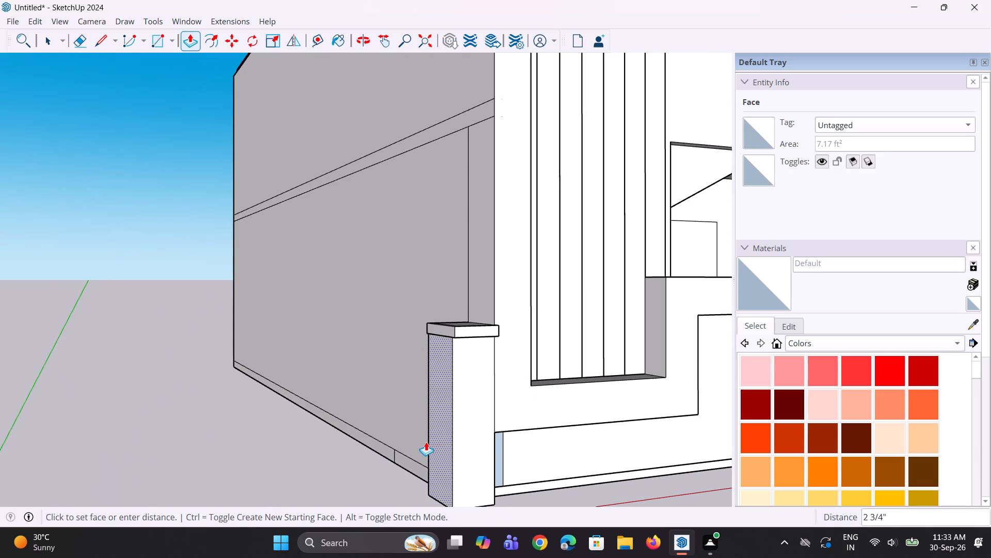
left_click(364, 437)
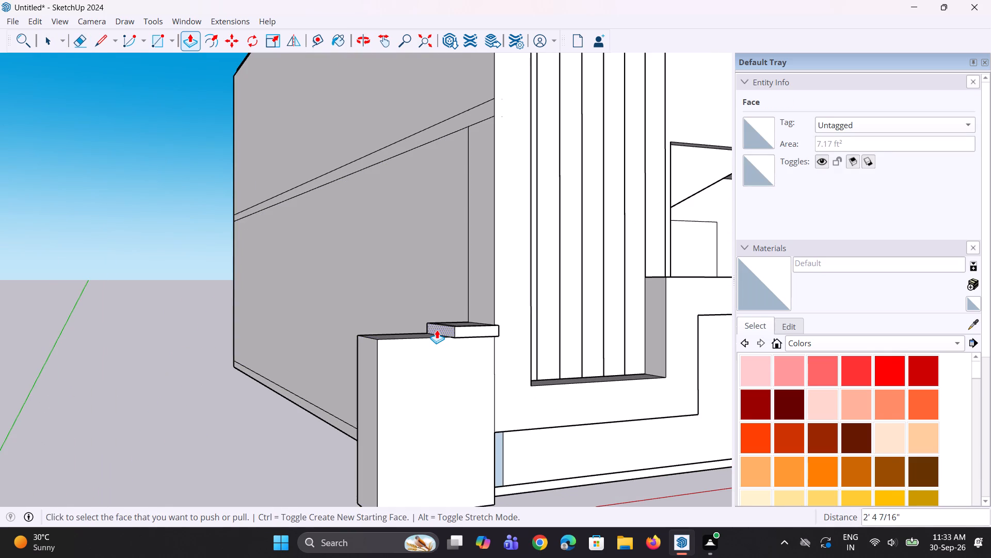
Push/Pull the cap's outer side face about 2' 2 5/16" flush with the widened pillar, plus about 6 3/8" more as an overhang.
left_click(437, 330)
left_click(364, 385)
scroll(445, 426, "down", 4)
middle_click_drag(435, 428, 433, 424)
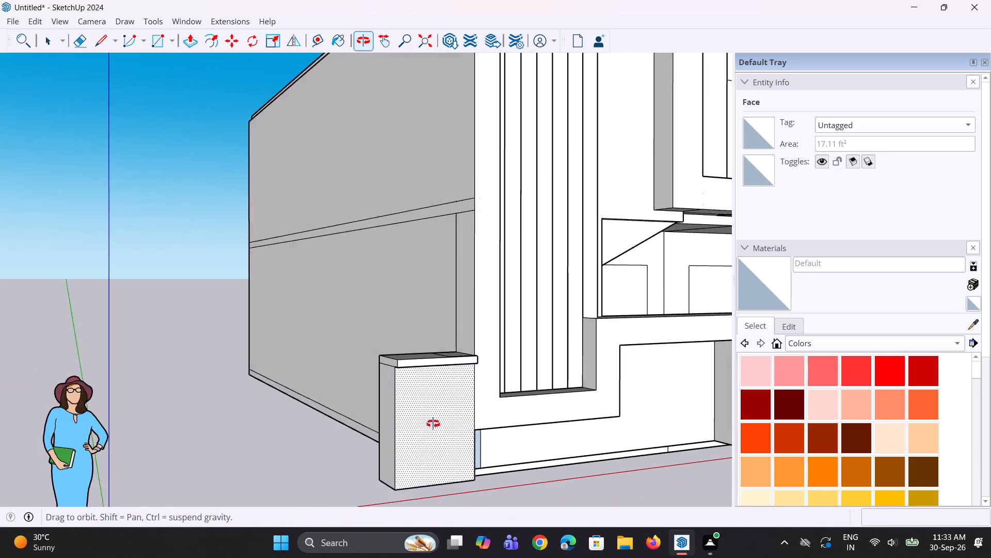
middle_click_drag(433, 424, 254, 385)
middle_click_drag(273, 386, 450, 409)
scroll(376, 361, "up", 2)
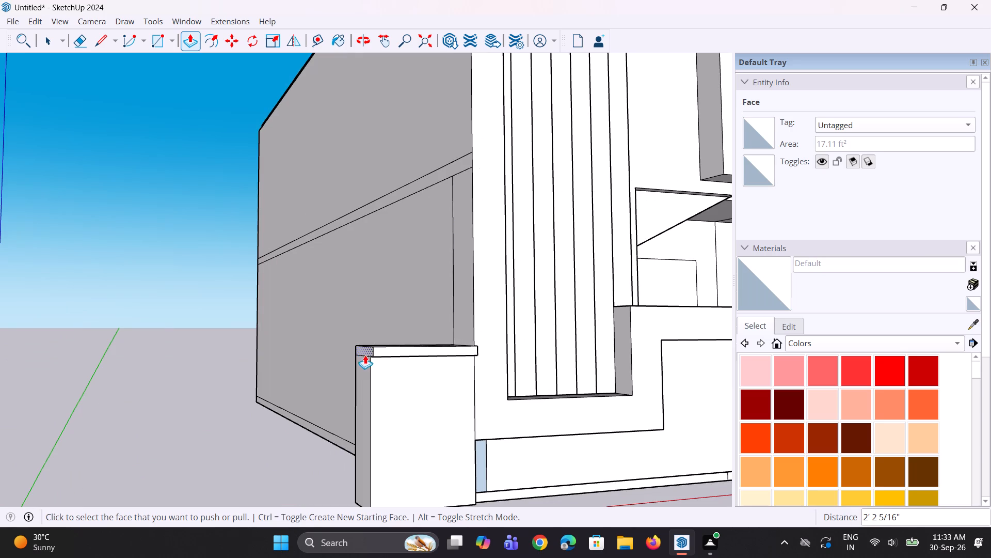
left_click(366, 351)
left_click(349, 355)
Push/Pull the pillar's bottom face about 6" to level it with the underside of the house's base.
scroll(380, 395, "down", 4)
middle_click_drag(403, 399, 408, 398)
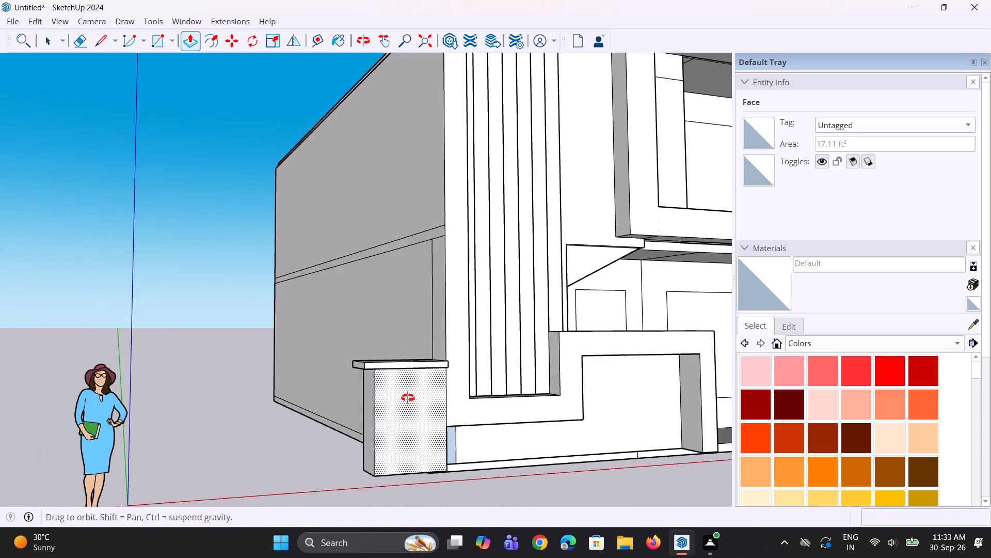
middle_click_drag(408, 398, 340, 382)
scroll(338, 382, "down", 6)
middle_click_drag(348, 408, 379, 318)
scroll(373, 412, "up", 1)
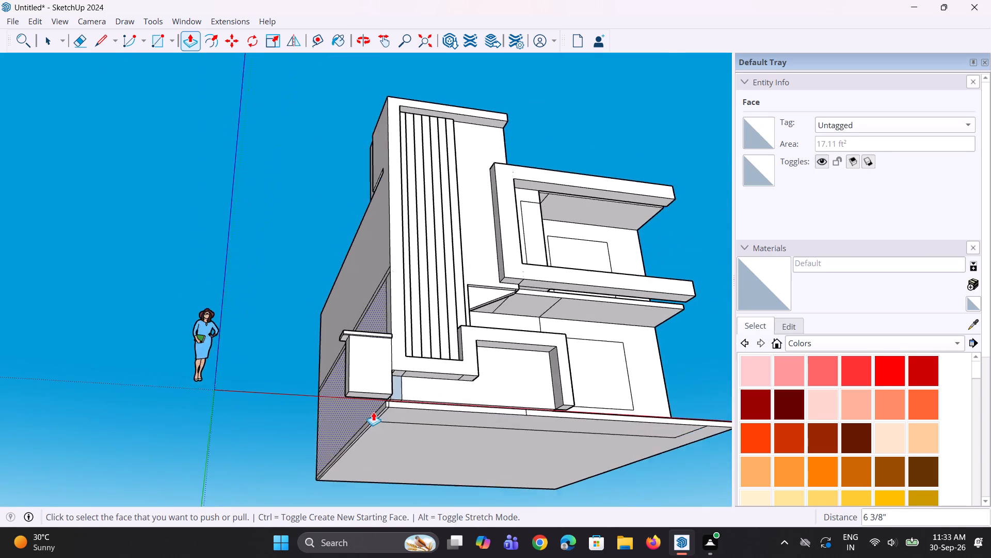
scroll(373, 412, "up", 4)
left_click(372, 389)
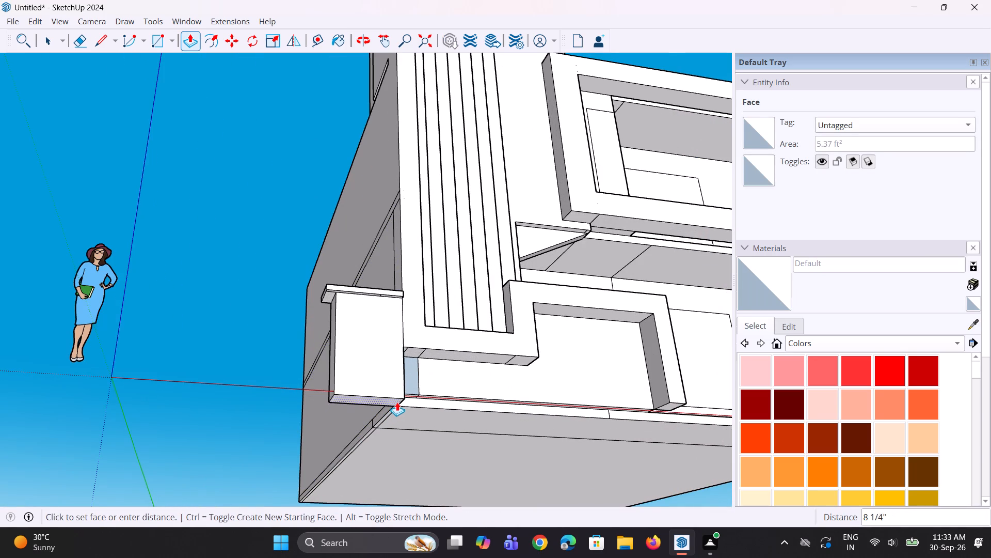
left_click(412, 408)
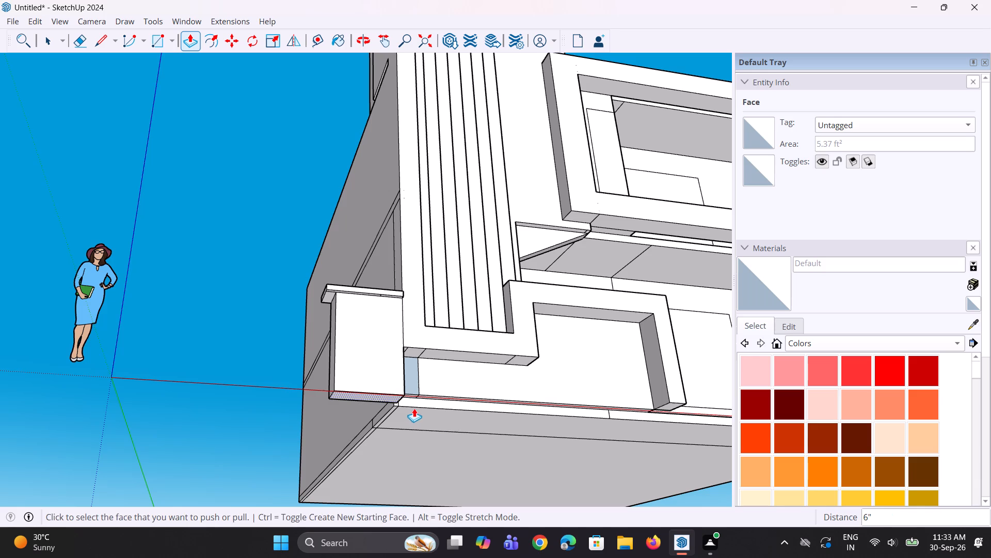
Push/Pull the short plinth face beside the pillar forward about 7 9/16" and bring the long plinth face under the arch flush with it.
middle_click_drag(411, 409, 264, 457)
middle_click_drag(325, 428, 324, 470)
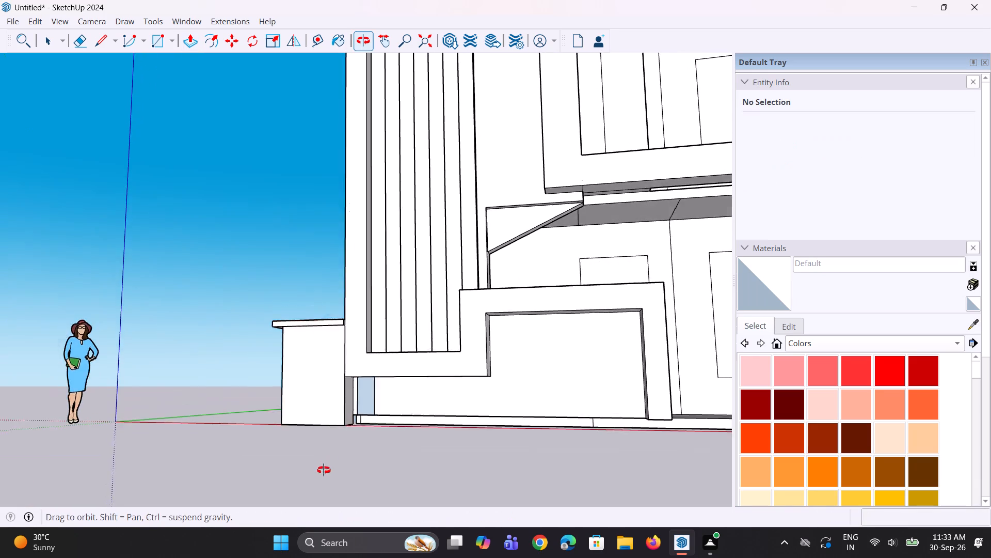
middle_click_drag(324, 470, 323, 472)
scroll(358, 402, "up", 7)
left_click(356, 430)
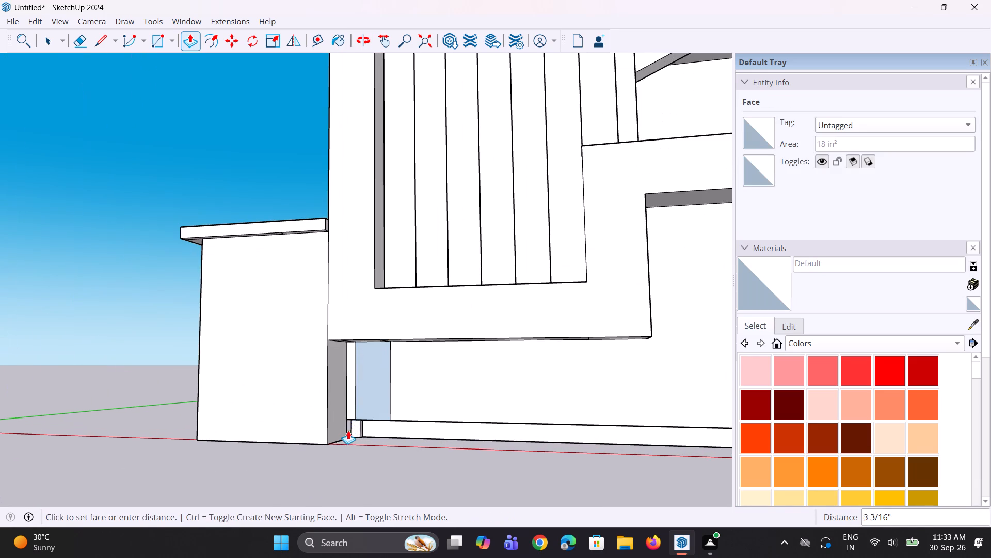
left_click(330, 427)
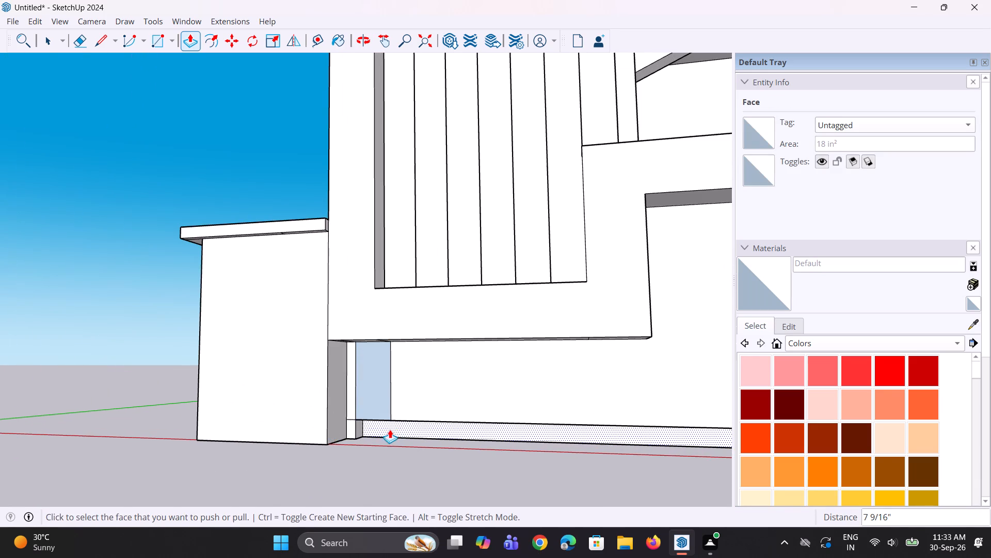
left_click(396, 428)
left_click(384, 416)
Bring the front face of the remaining plinth strip flush with the section under the arch, with a final Push/Pull of about 1' 1 3/4".
scroll(352, 427, "down", 4)
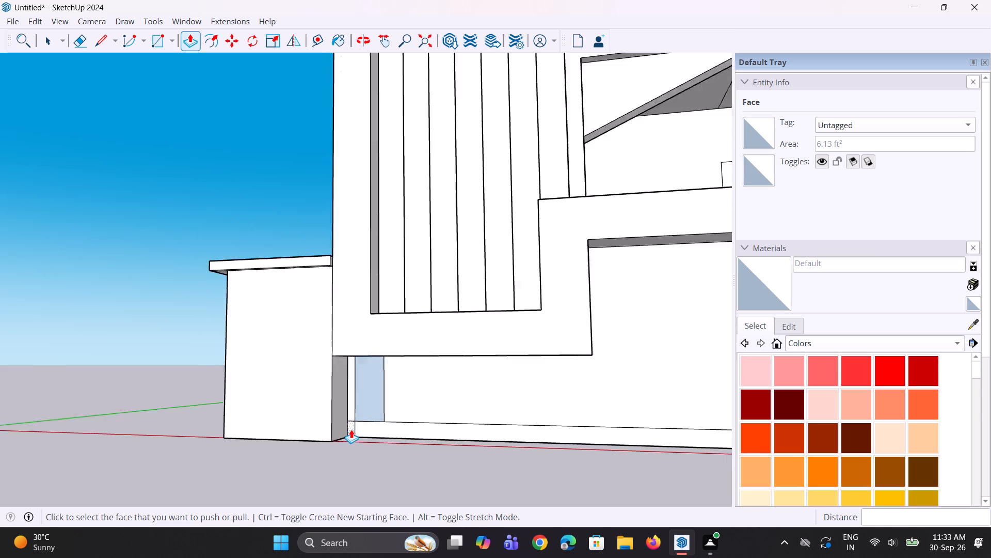
scroll(354, 431, "down", 3)
middle_click_drag(652, 447, 365, 426)
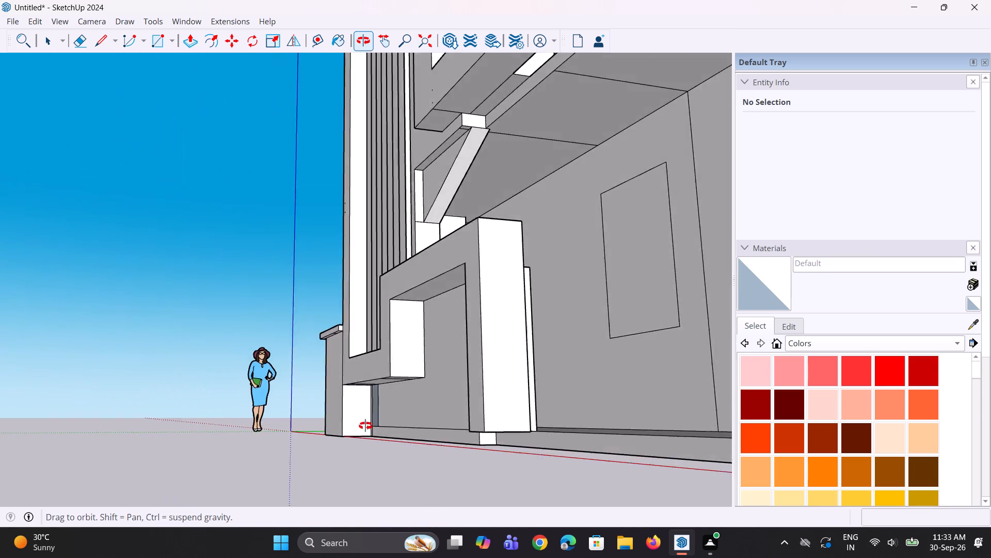
middle_click_drag(365, 426, 504, 436)
scroll(499, 437, "down", 4)
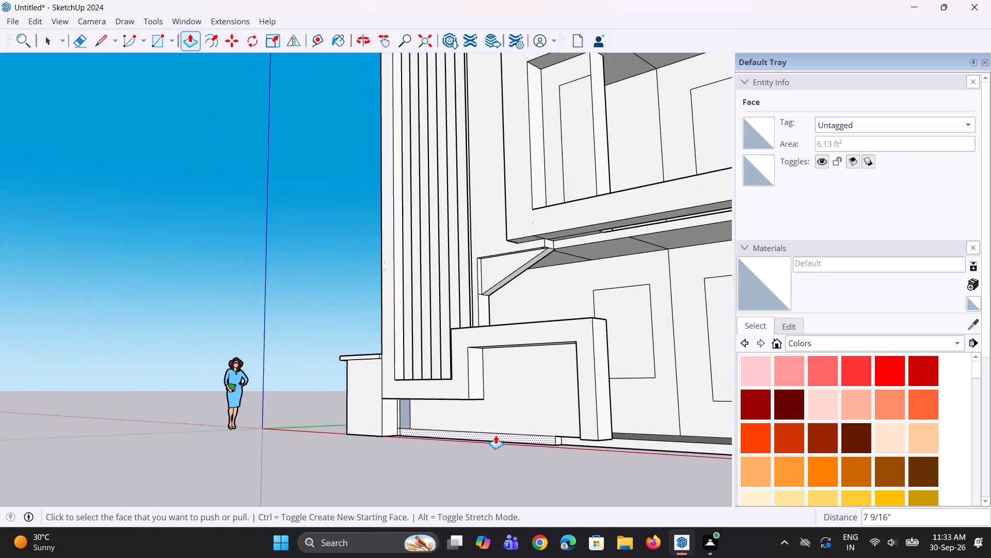
middle_click_drag(542, 440, 552, 440)
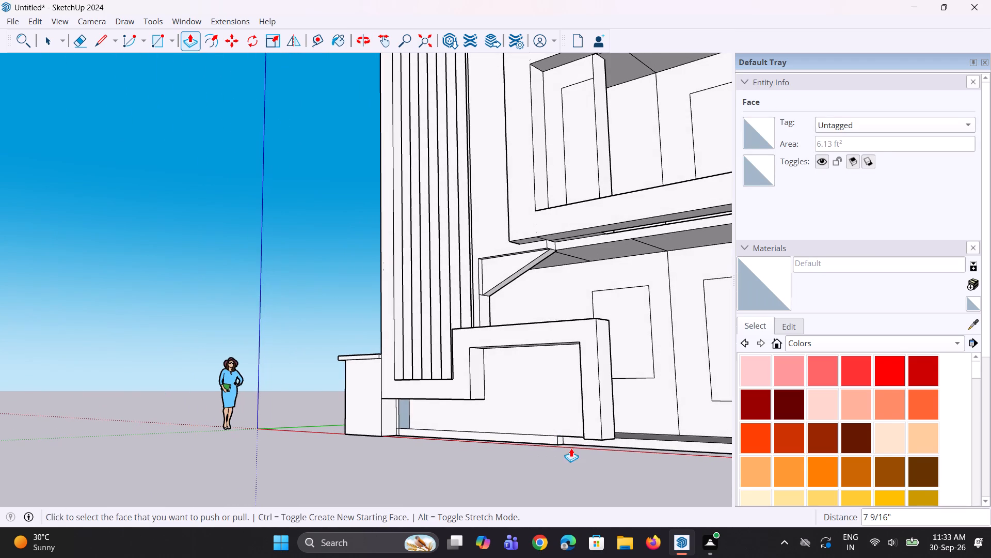
left_click(586, 441)
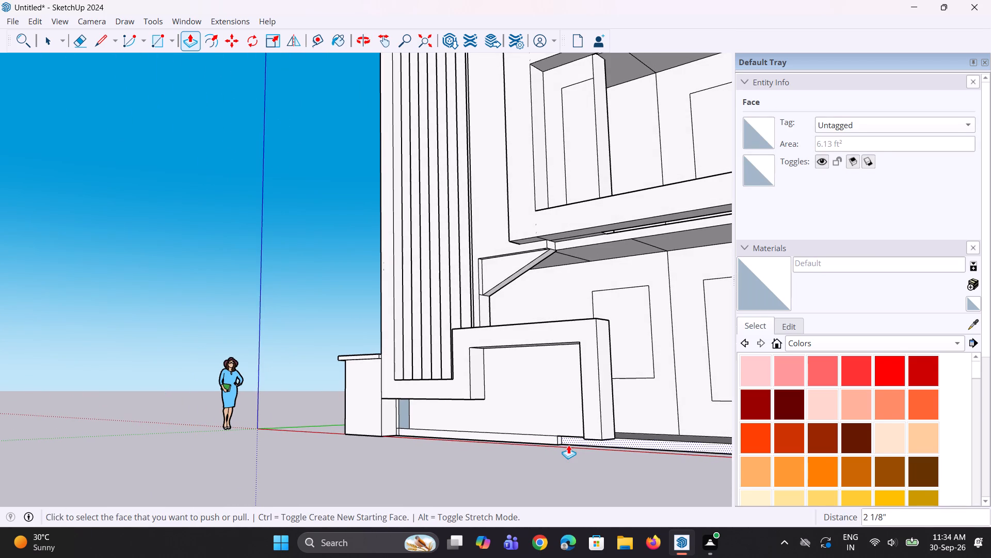
left_click(569, 445)
left_click(574, 439)
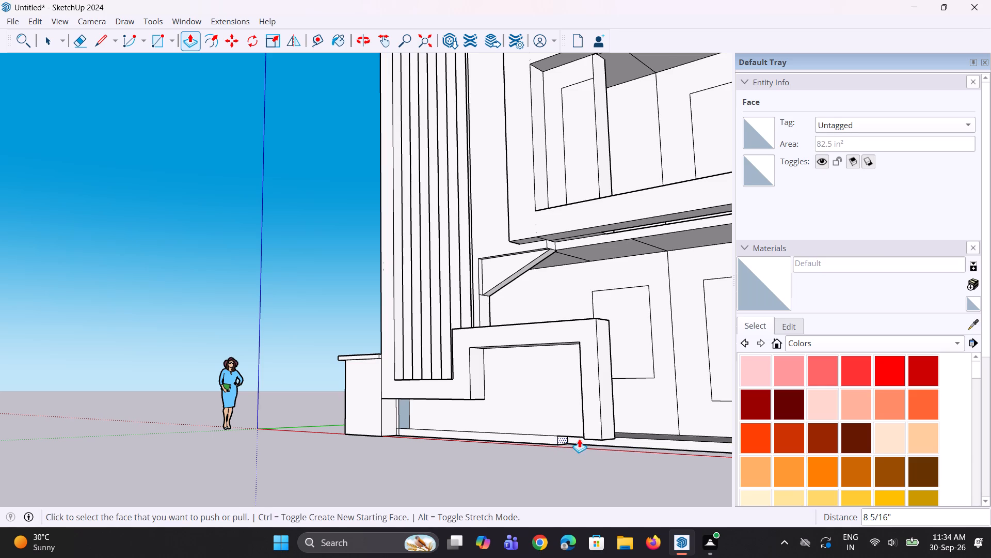
left_click(578, 443)
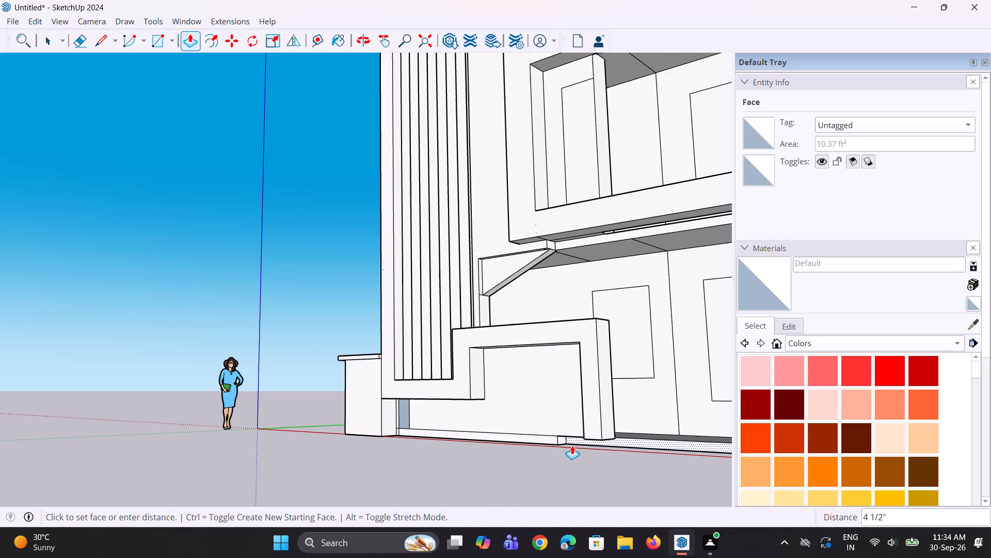
left_click(547, 440)
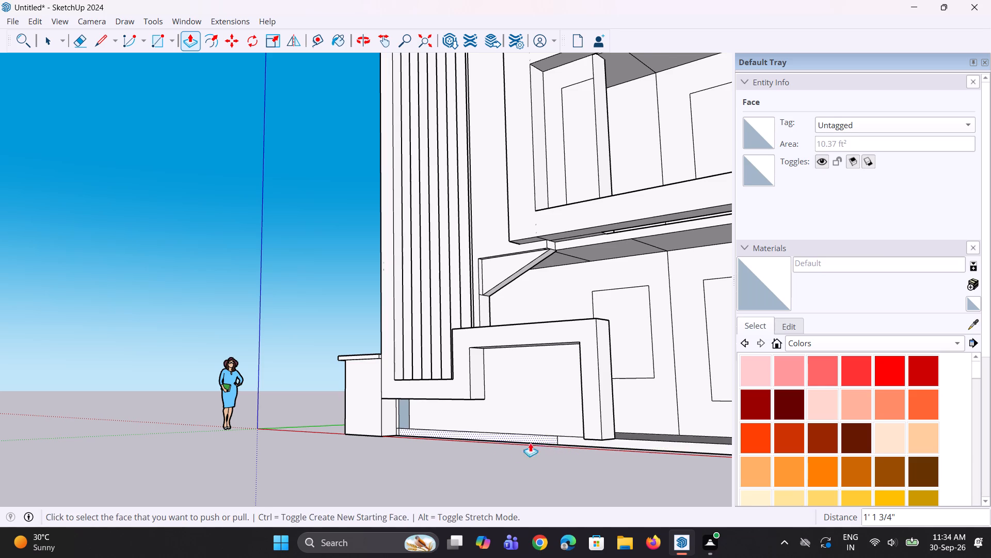
Erase the vertical seam line on the plinth's front face, just inside the arch's outer leg.
scroll(499, 450, "down", 4)
middle_click_drag(516, 450, 562, 449)
scroll(555, 442, "up", 6)
key("e")
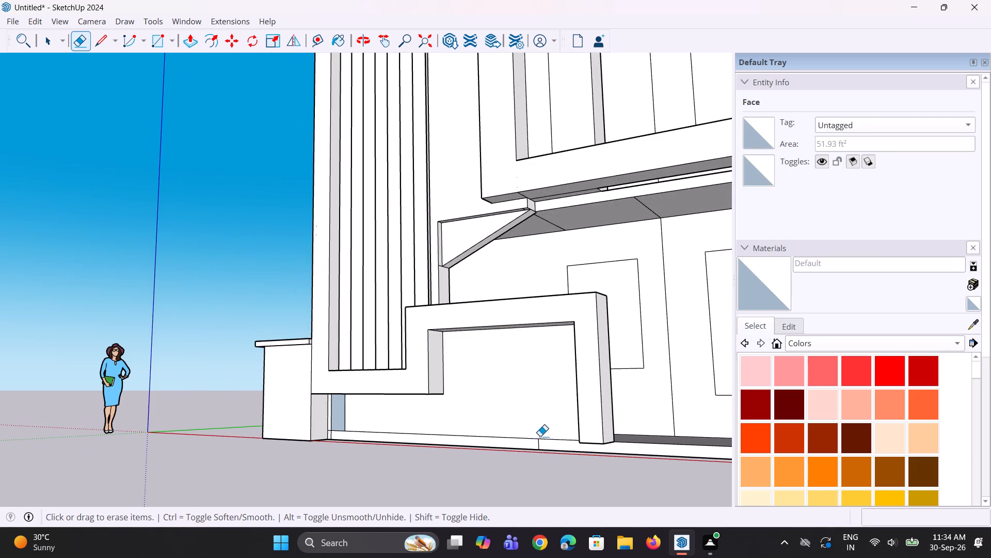
scroll(540, 448, "up", 2)
left_click(539, 445)
Examine the whole house from the front and from above, checking the widened pillar, plinth and stepped arch.
scroll(510, 463, "down", 8)
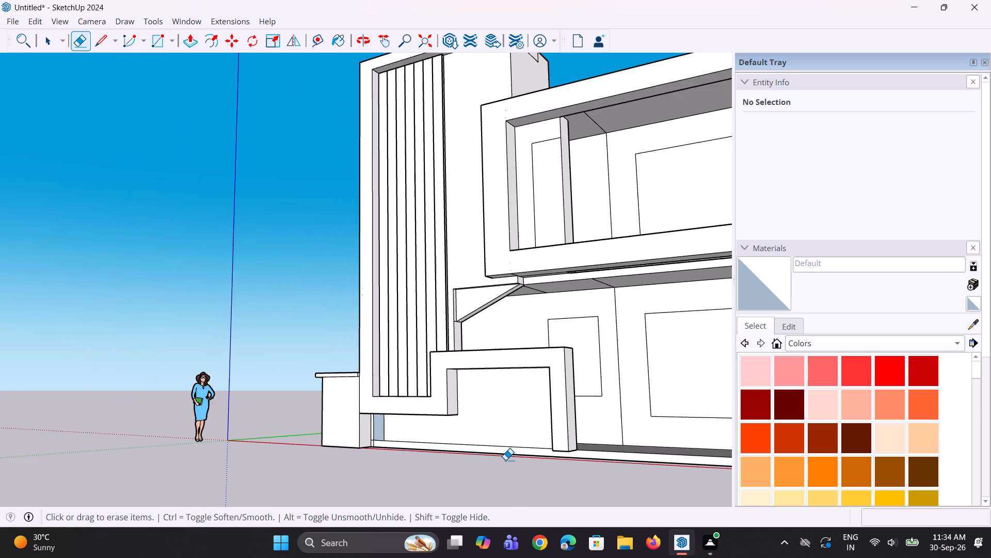
scroll(516, 465, "down", 8)
middle_click_drag(526, 466, 656, 514)
scroll(656, 514, "up", 1)
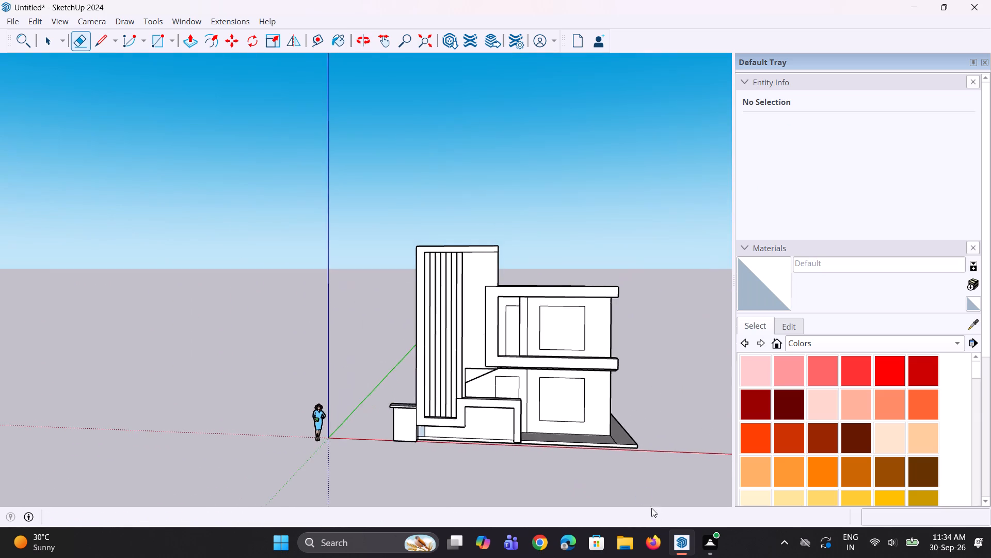
scroll(596, 476, "down", 2)
middle_click_drag(589, 477, 589, 495)
scroll(564, 451, "up", 5)
middle_click_drag(561, 442, 471, 444)
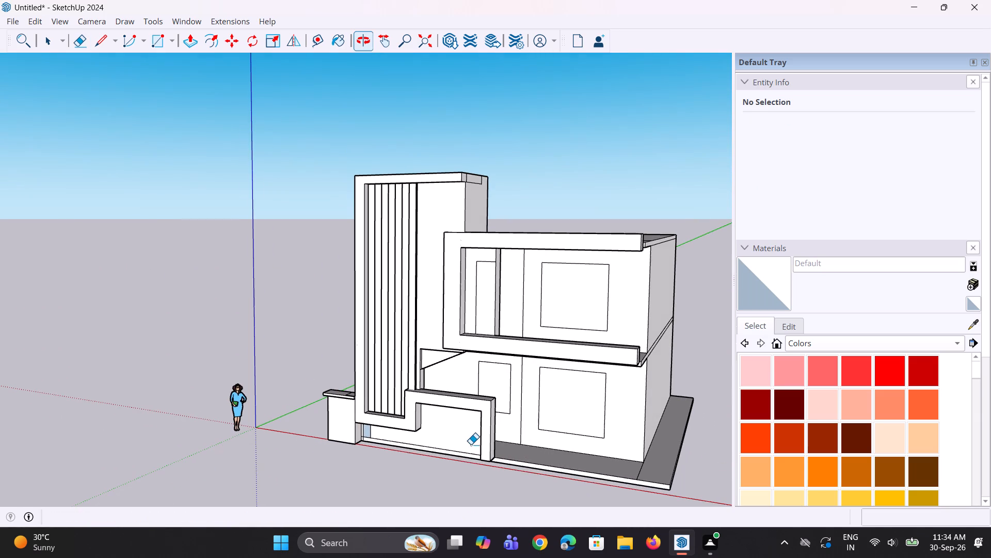
key("space")
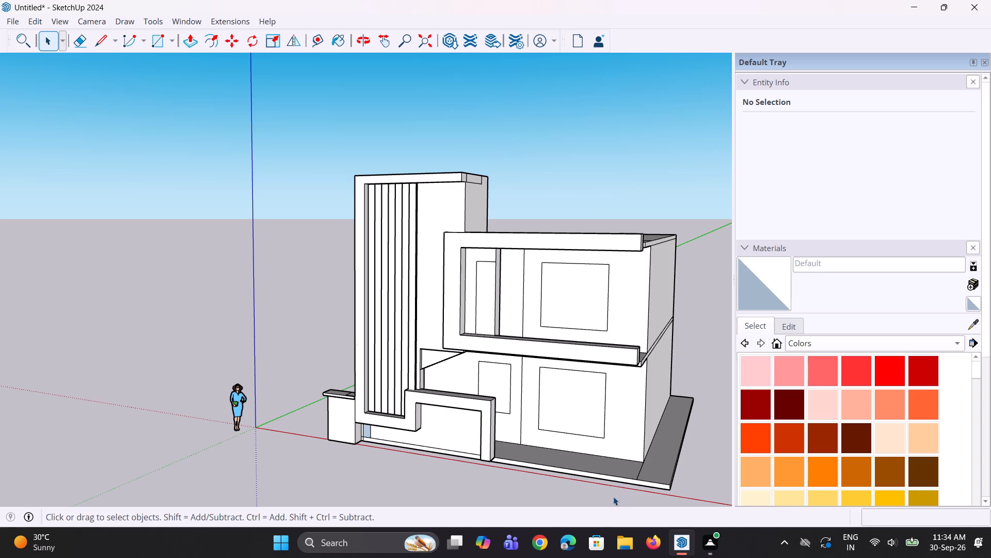
middle_click_drag(588, 500, 633, 500)
middle_click_drag(580, 485, 597, 494)
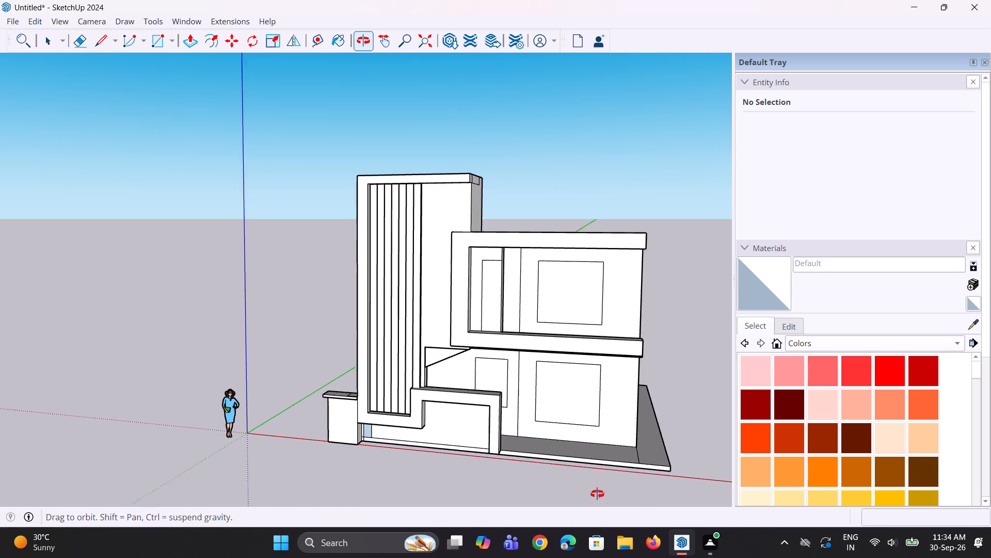
middle_click_drag(597, 494, 607, 499)
middle_click_drag(583, 487, 603, 487)
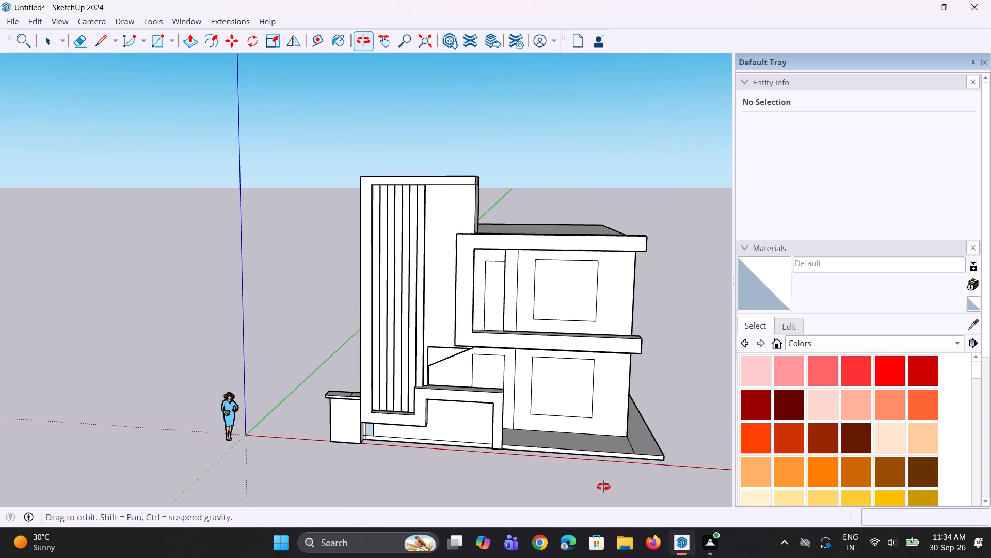
middle_click_drag(603, 487, 605, 487)
scroll(580, 443, "up", 3)
middle_click_drag(576, 449, 639, 521)
scroll(521, 411, "up", 1)
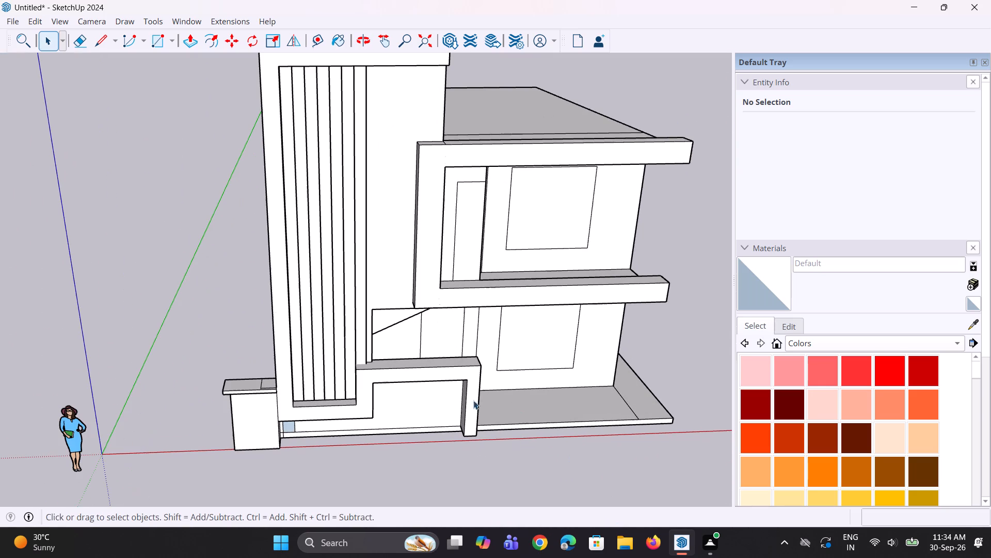
Select the front face of the frame running from the tower into the stepped arch and examine it from several angles.
left_click(473, 399)
scroll(473, 399, "up", 3)
middle_click_drag(484, 410, 412, 428)
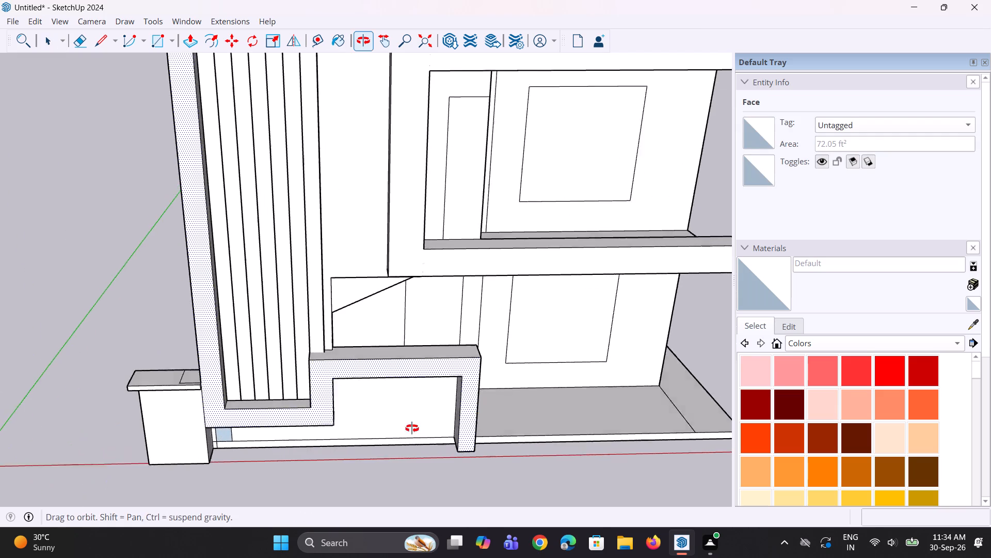
middle_click_drag(412, 428, 346, 421)
scroll(375, 417, "down", 3)
middle_click_drag(413, 422, 362, 397)
scroll(356, 398, "up", 2)
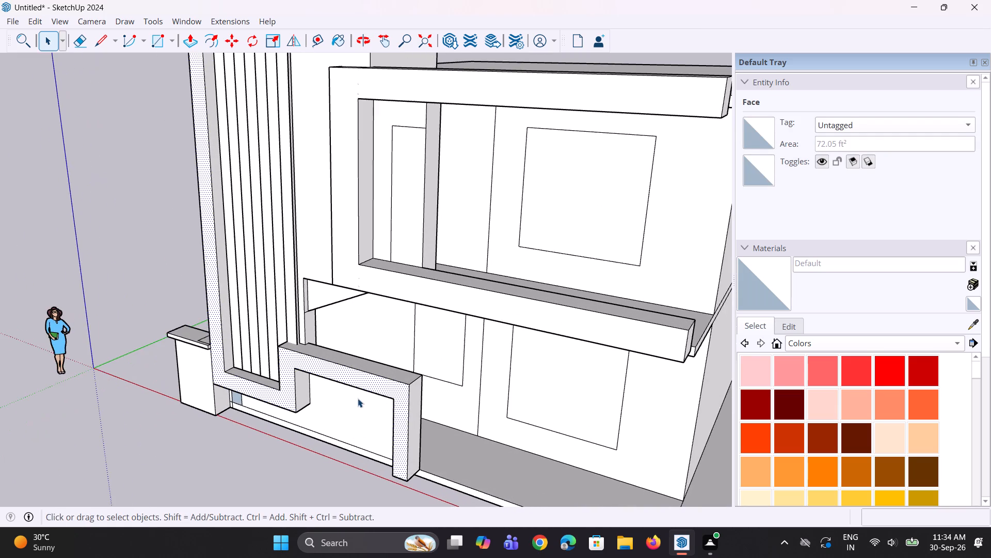
middle_click_drag(363, 399, 436, 403)
scroll(431, 411, "down", 3)
middle_click_drag(429, 431, 455, 444)
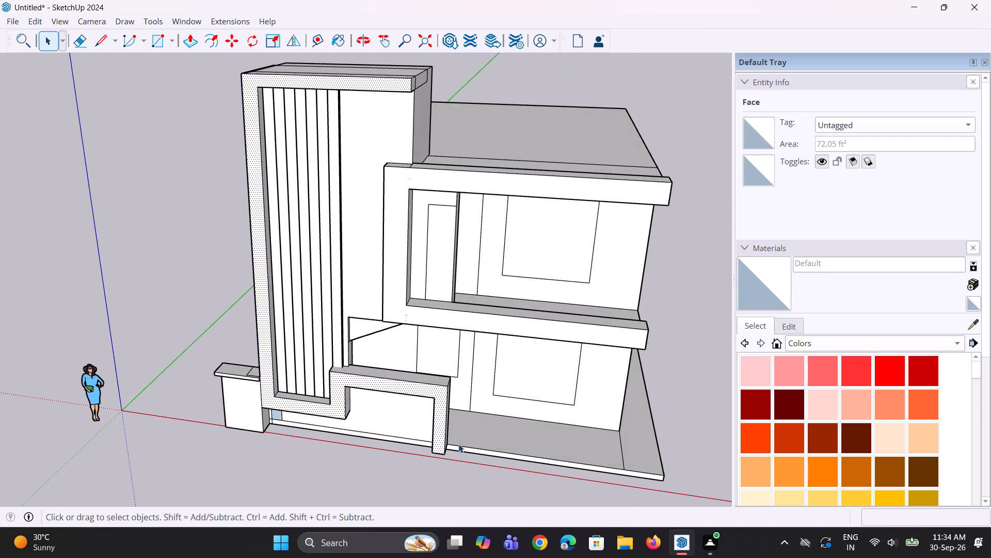
scroll(438, 421, "up", 2)
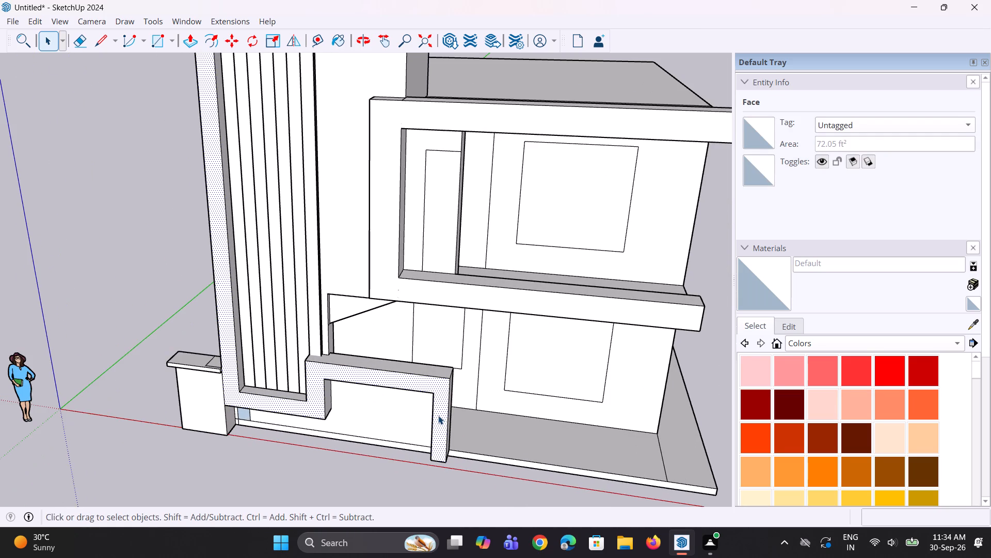
key("space")
key("space")
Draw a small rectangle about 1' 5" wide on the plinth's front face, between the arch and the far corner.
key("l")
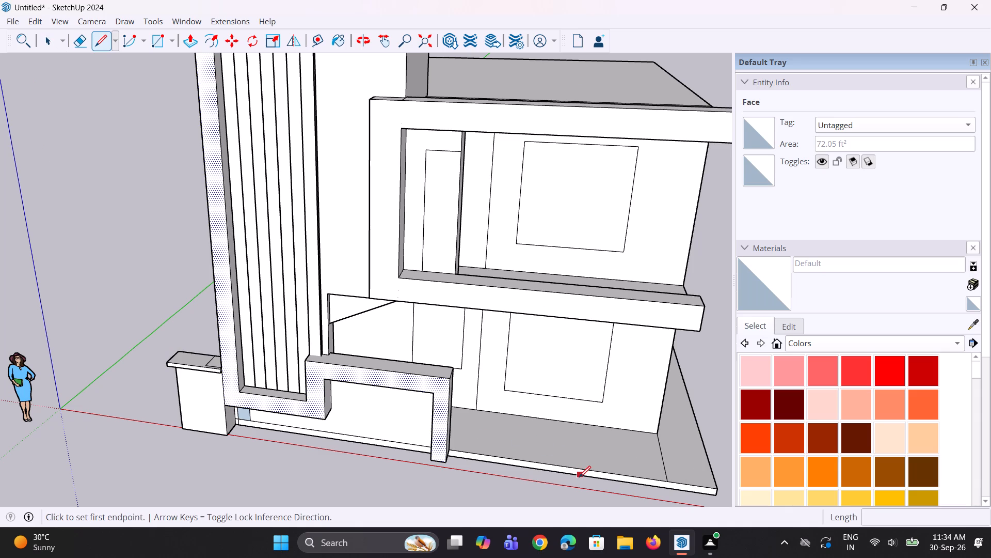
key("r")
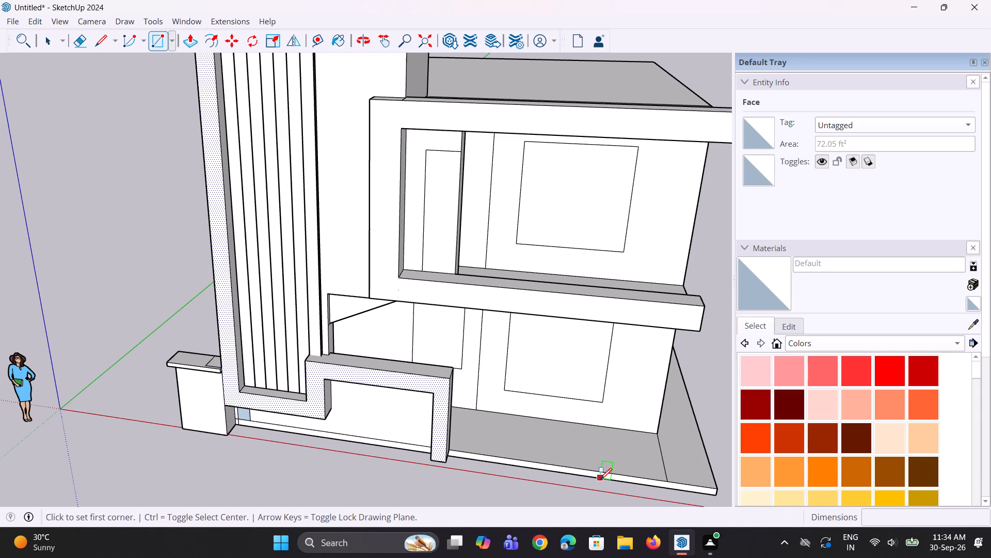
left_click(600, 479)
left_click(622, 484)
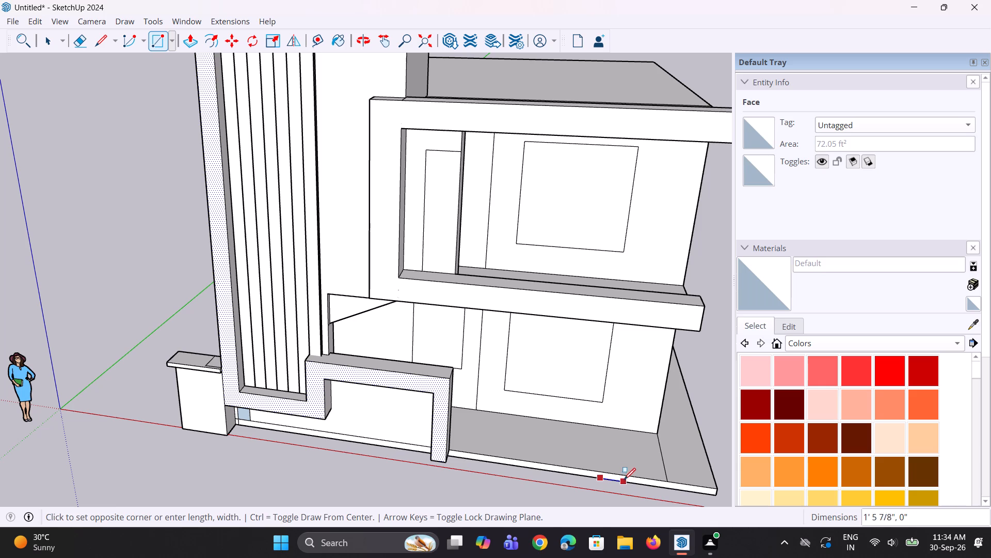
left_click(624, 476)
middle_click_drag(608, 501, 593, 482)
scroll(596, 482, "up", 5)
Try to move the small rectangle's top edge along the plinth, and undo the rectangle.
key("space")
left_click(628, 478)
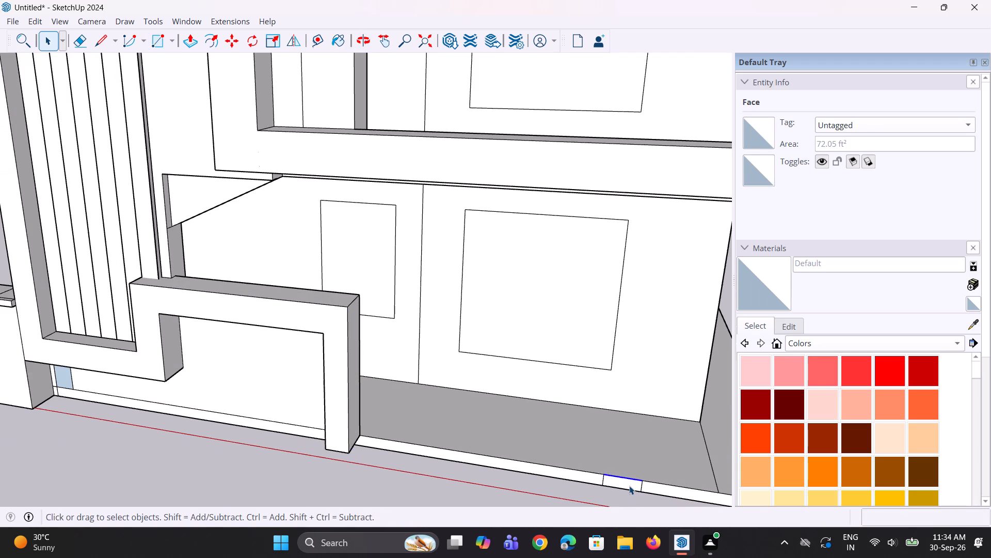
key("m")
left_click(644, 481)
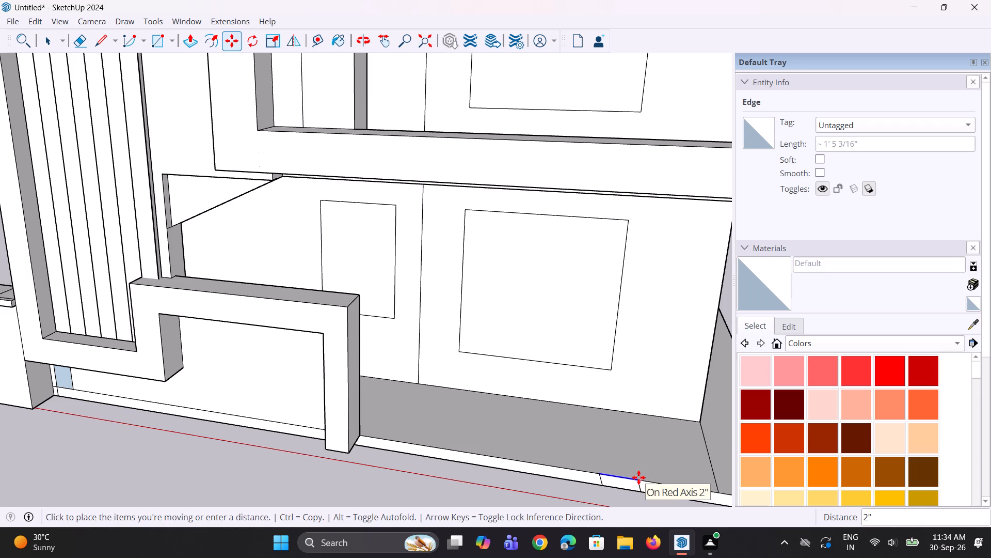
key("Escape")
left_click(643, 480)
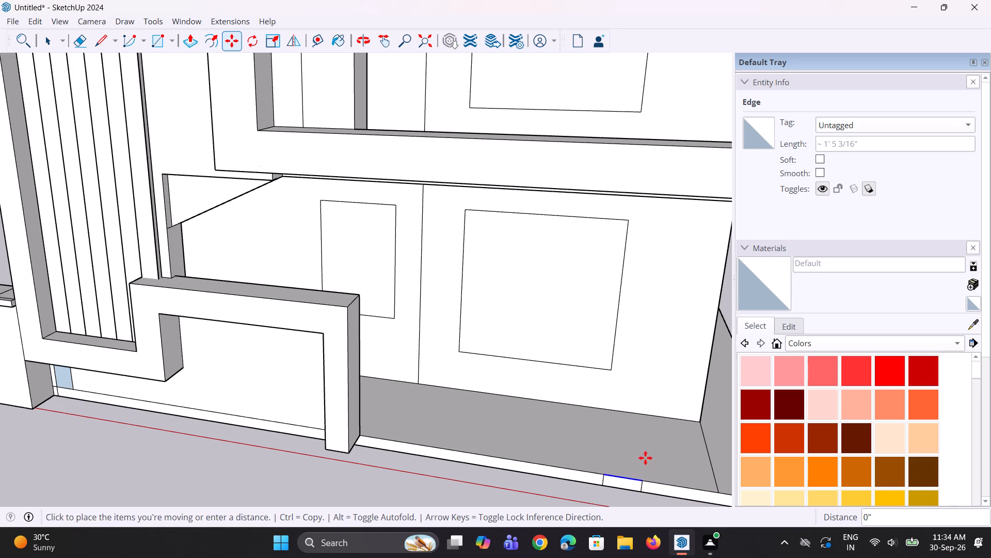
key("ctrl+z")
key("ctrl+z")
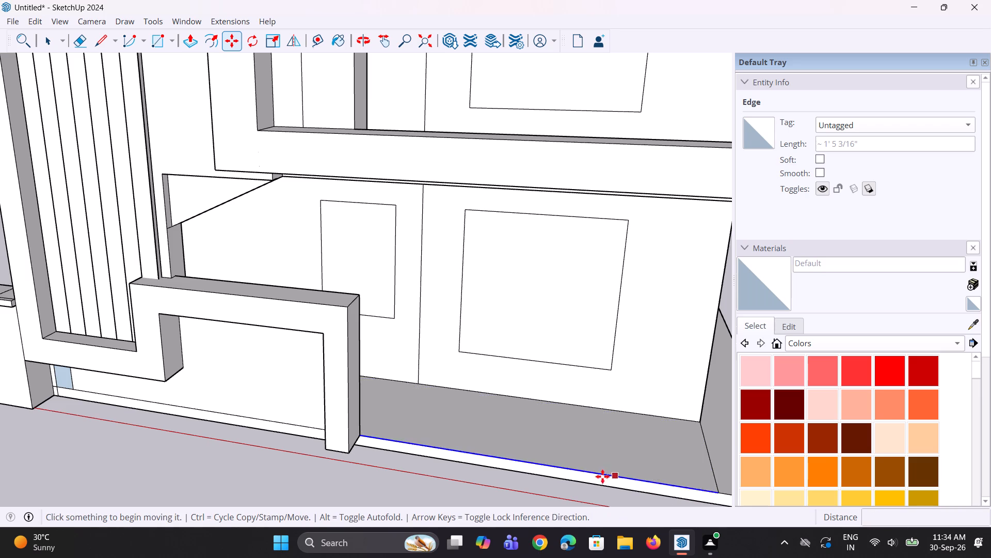
Examine the front plinth beyond the arch and the whole house from the front and the side.
scroll(546, 481, "down", 5)
middle_click_drag(505, 472, 522, 472)
scroll(357, 465, "down", 4)
middle_click_drag(346, 461, 404, 452)
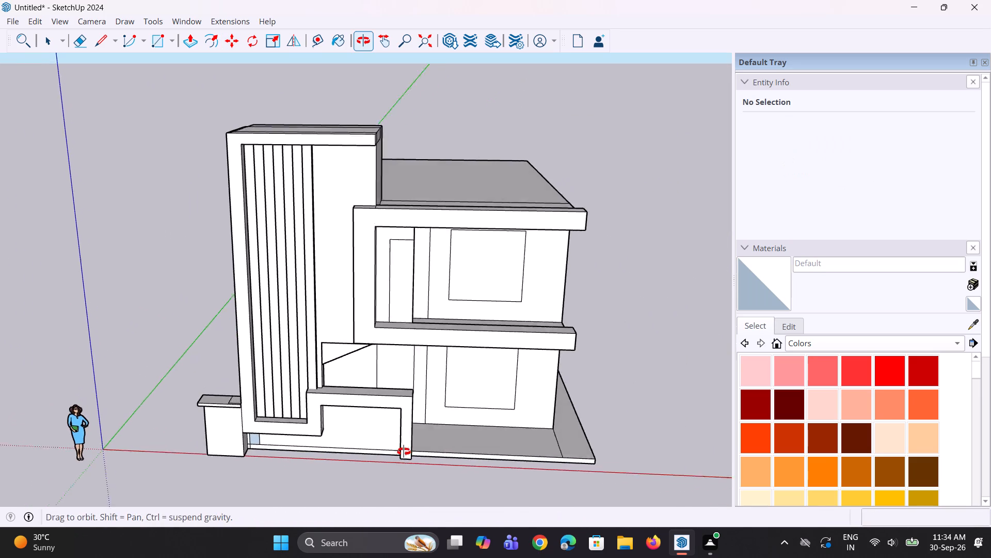
middle_click_drag(404, 452, 408, 451)
scroll(520, 463, "up", 5)
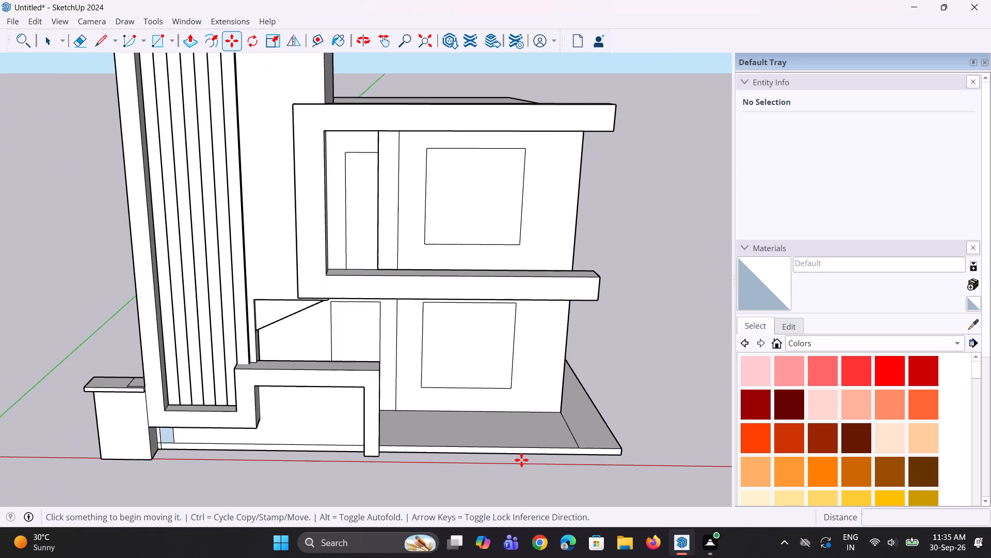
middle_click_drag(519, 463, 503, 481)
scroll(502, 473, "down", 4)
middle_click_drag(498, 467, 479, 456)
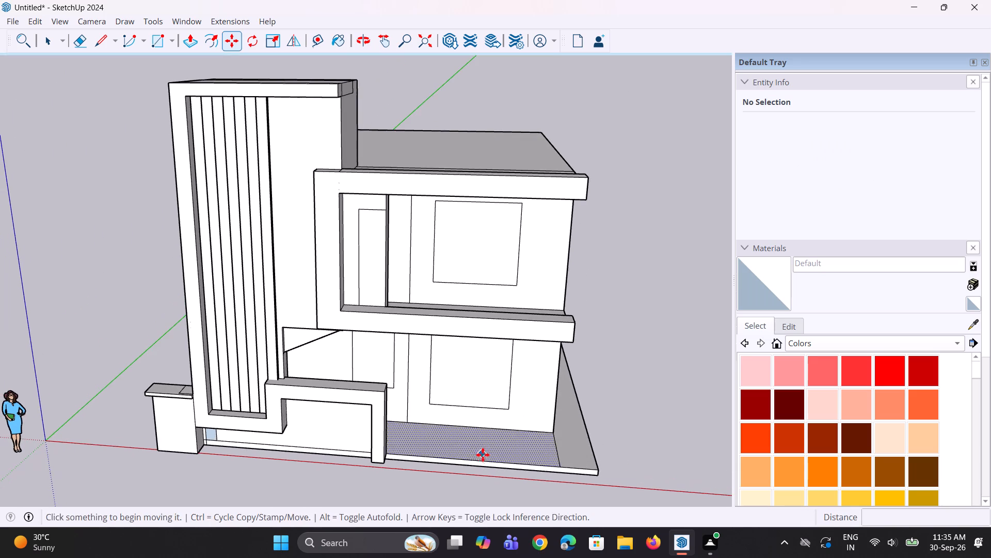
middle_click_drag(494, 473, 521, 497)
scroll(512, 470, "up", 5)
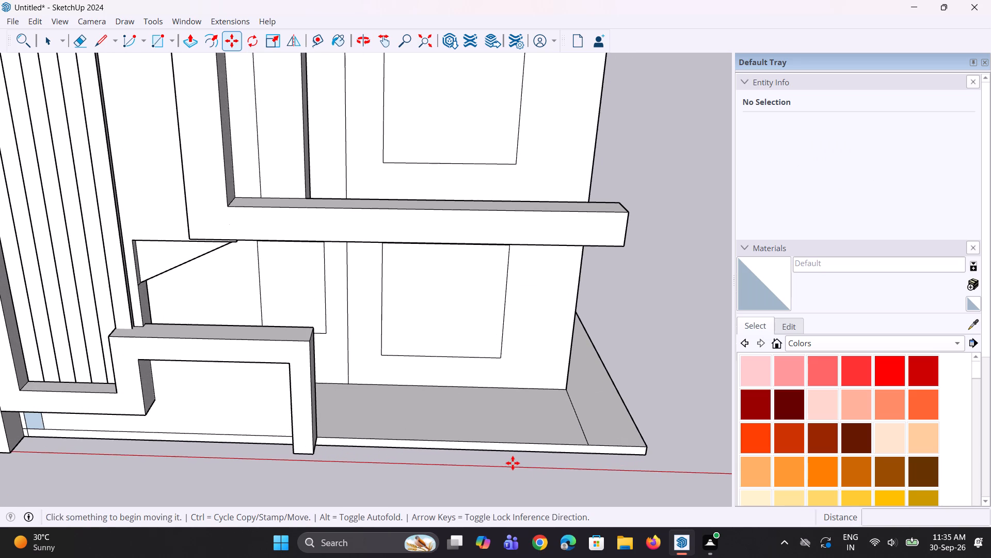
middle_click_drag(459, 459, 303, 458)
scroll(302, 452, "down", 6)
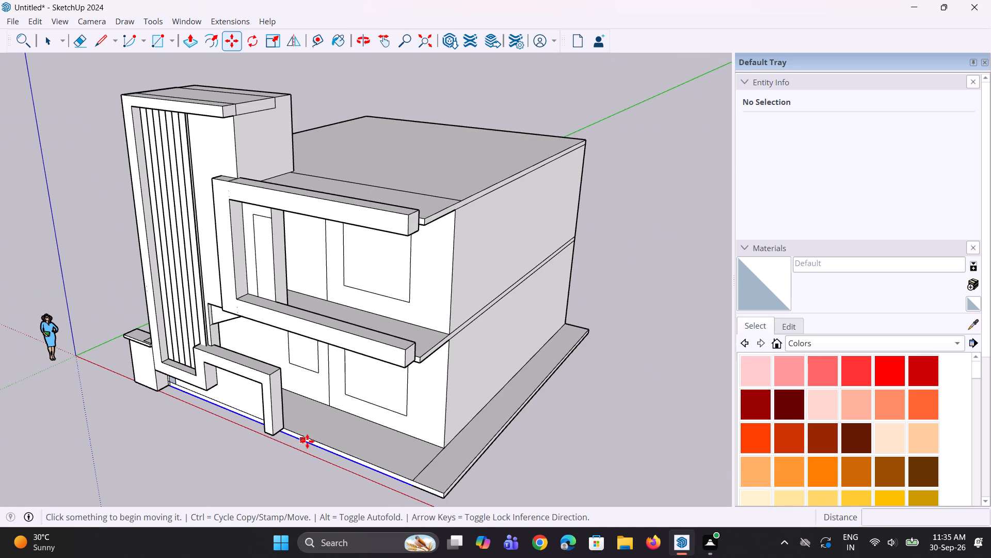
Draw a 6" vertical line across the plinth's front face, between the arch and the far corner.
key("p")
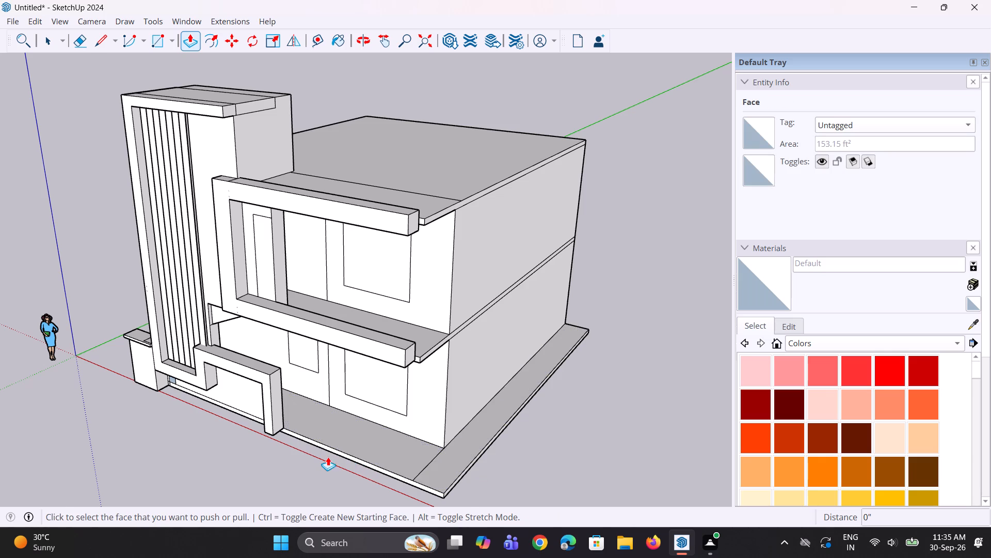
scroll(323, 458, "up", 2)
key("space")
key("l")
scroll(332, 456, "up", 1)
middle_click_drag(338, 455, 471, 422)
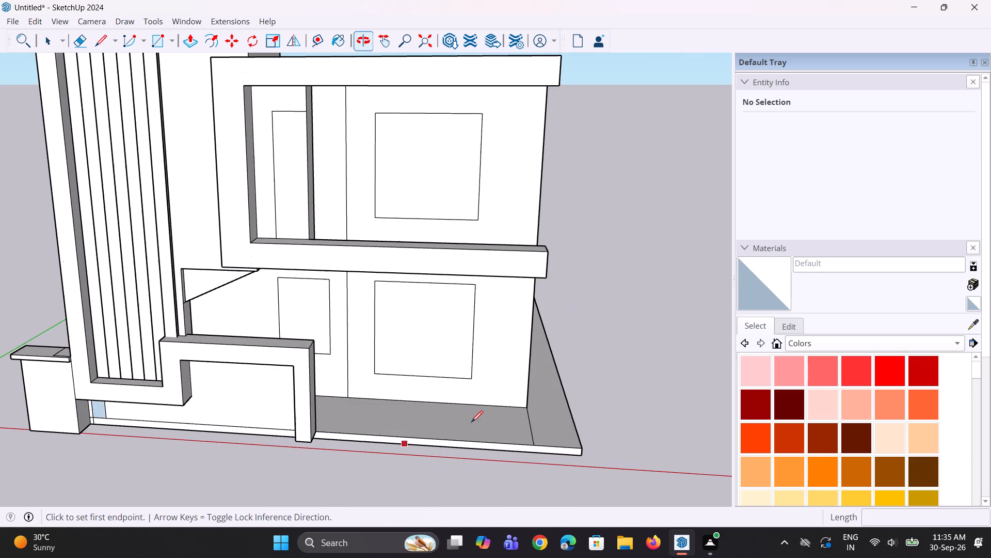
middle_click_drag(440, 449, 482, 440)
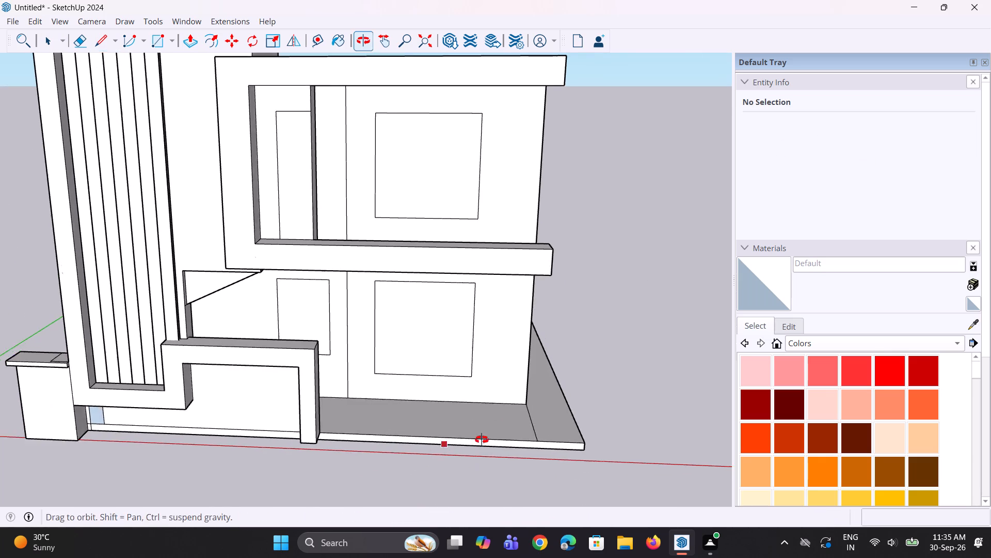
middle_click_drag(482, 440, 483, 440)
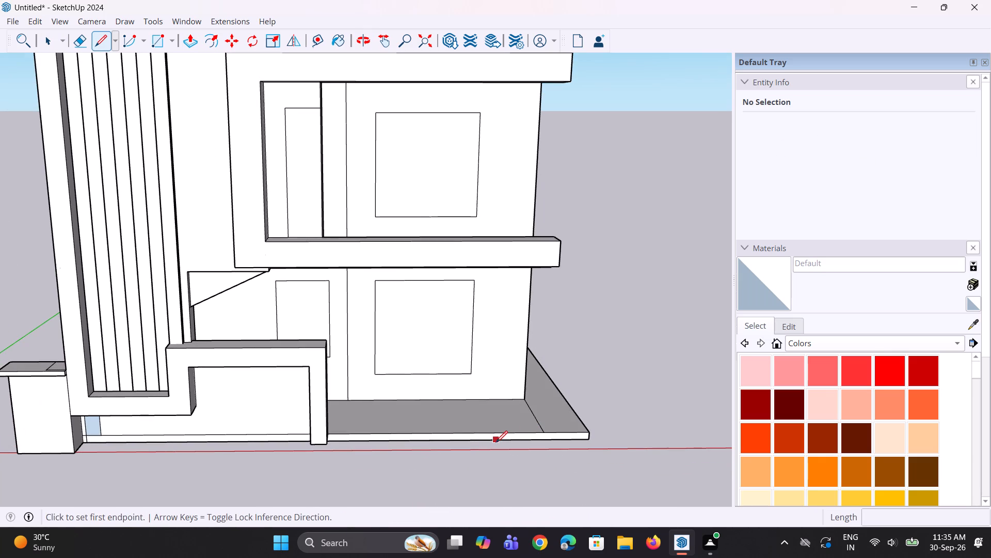
left_click(496, 442)
left_click(498, 430)
key("space")
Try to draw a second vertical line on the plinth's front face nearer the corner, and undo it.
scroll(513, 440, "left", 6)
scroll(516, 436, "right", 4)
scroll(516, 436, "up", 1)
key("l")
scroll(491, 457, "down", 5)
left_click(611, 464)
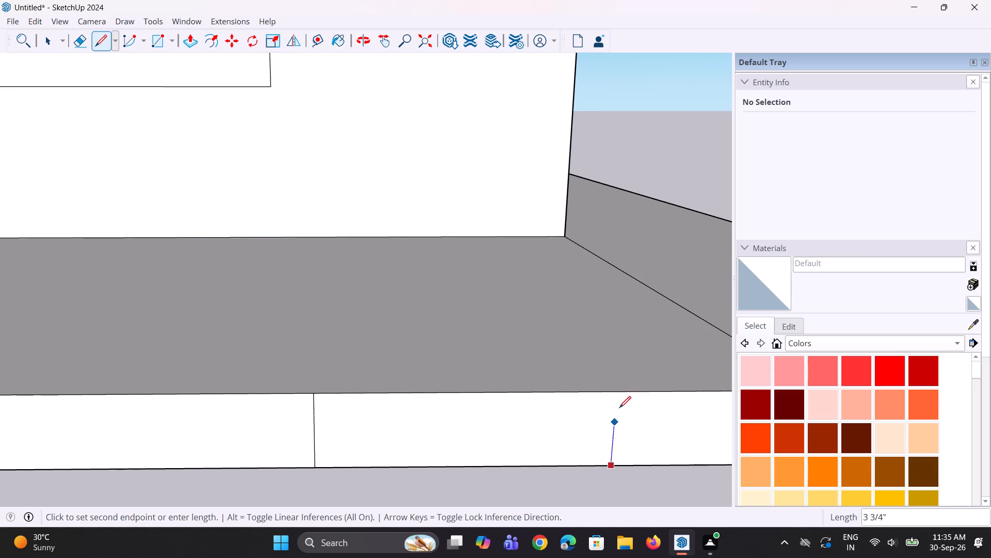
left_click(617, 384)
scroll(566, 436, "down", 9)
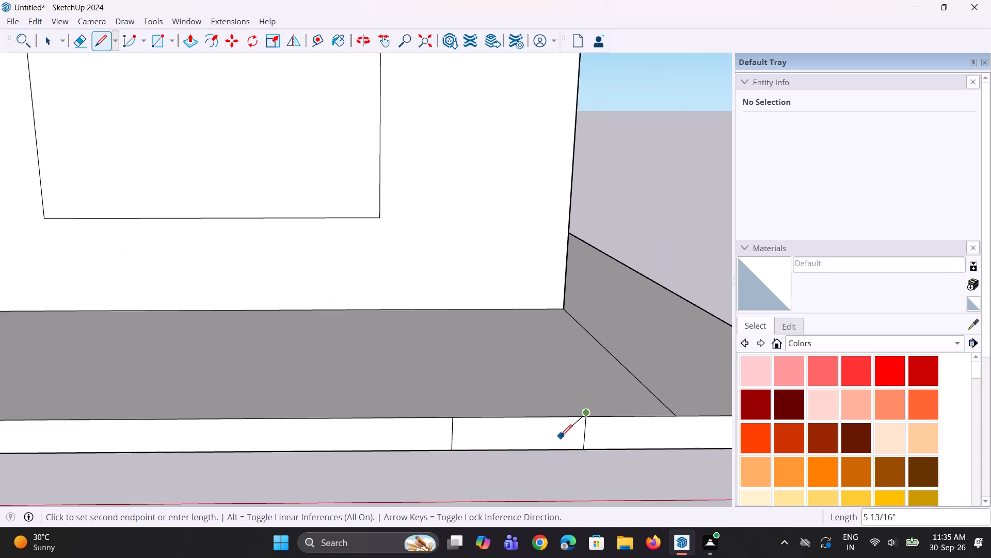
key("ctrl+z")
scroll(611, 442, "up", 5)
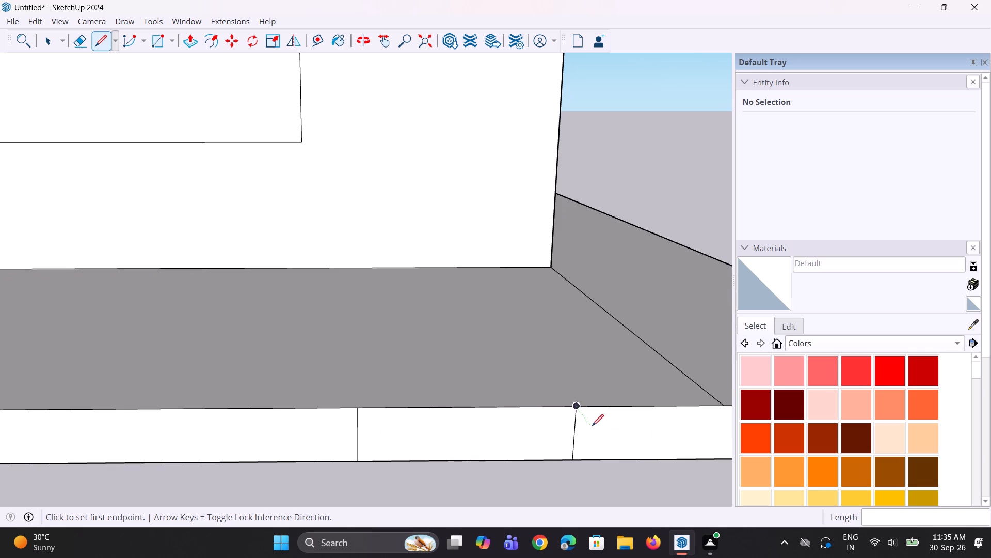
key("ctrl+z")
Draw a second vertical line across the plinth's front face, between the first line and the far corner.
left_click(592, 456)
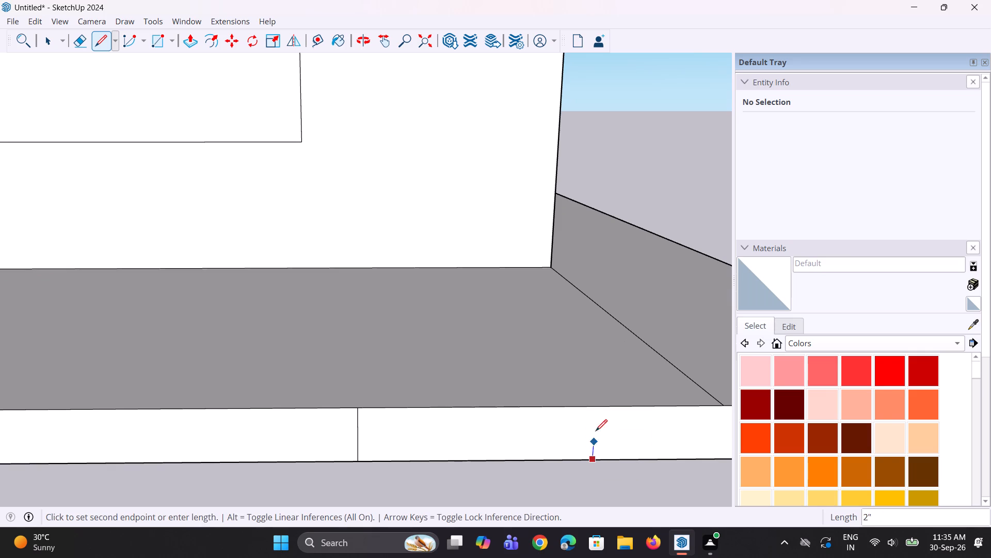
left_click(596, 409)
scroll(551, 460, "down", 10)
key("space")
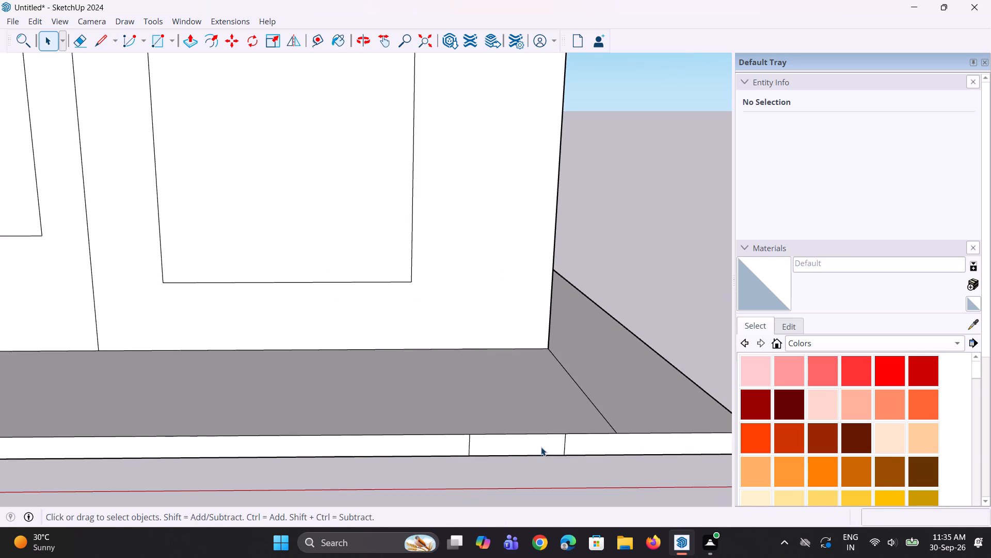
Push/Pull the plinth face between the two lines outward 1' 6", level with the arch's front face.
key("space")
scroll(541, 447, "down", 10)
middle_click_drag(539, 454, 451, 489)
scroll(451, 473, "up", 2)
key("p")
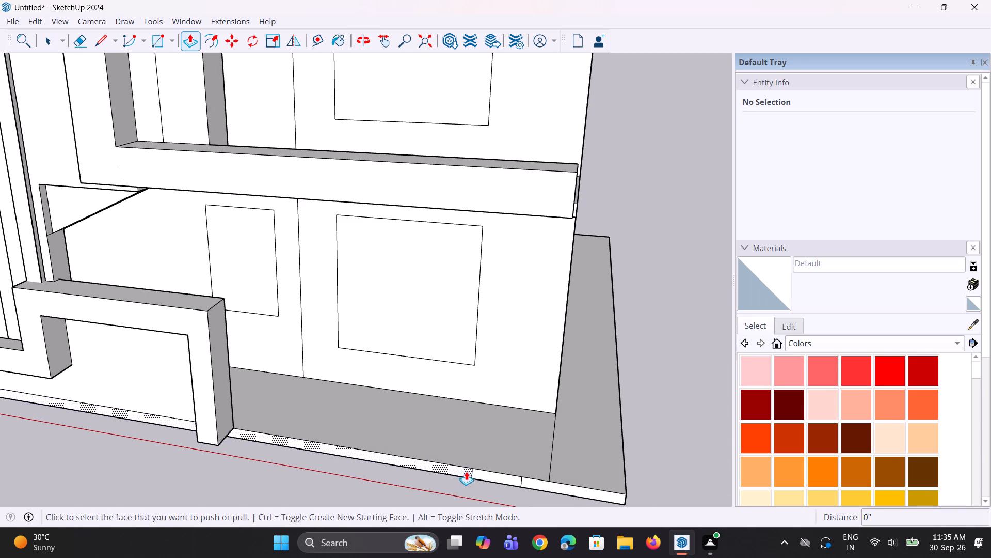
left_click(484, 474)
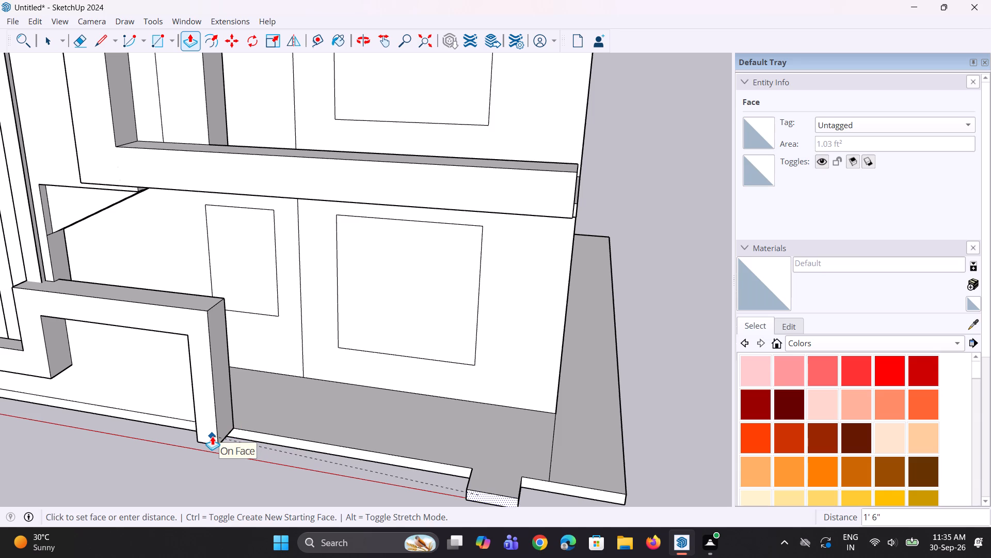
left_click(212, 436)
Push/Pull the projecting block's side face about 4 3/16" toward the arch to widen the block.
middle_click_drag(275, 450, 449, 440)
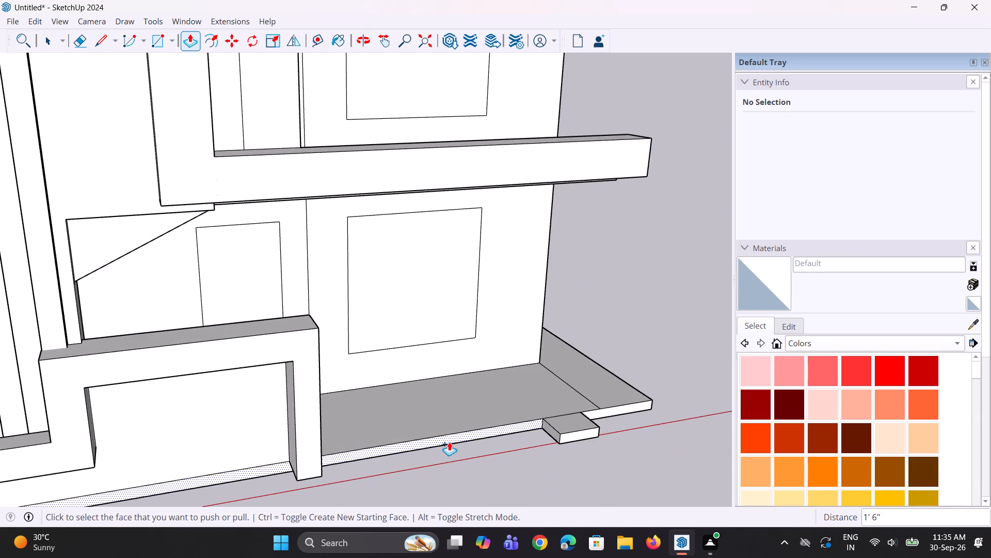
scroll(449, 442, "down", 2)
middle_click_drag(449, 442, 415, 430)
scroll(410, 432, "down", 4)
middle_click_drag(436, 443, 386, 431)
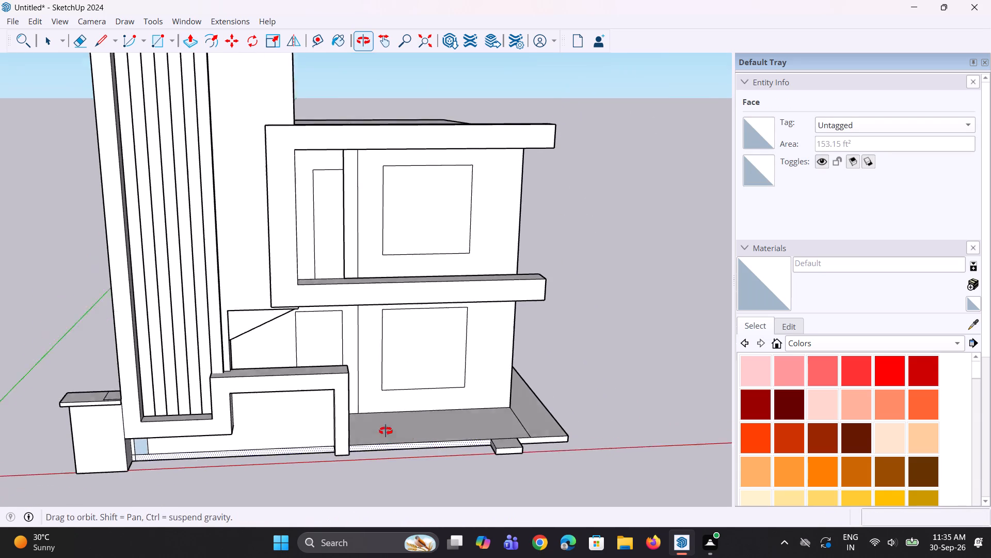
middle_click_drag(386, 431, 380, 429)
scroll(542, 464, "up", 3)
middle_click_drag(519, 455, 446, 445)
scroll(471, 469, "up", 3)
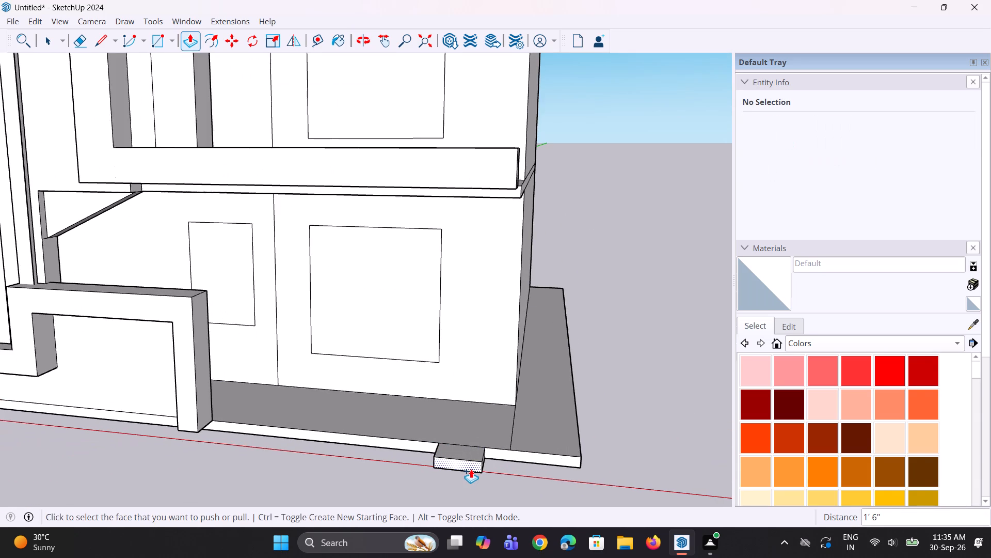
scroll(471, 469, "up", 1)
middle_click_drag(491, 464, 679, 464)
scroll(535, 450, "up", 2)
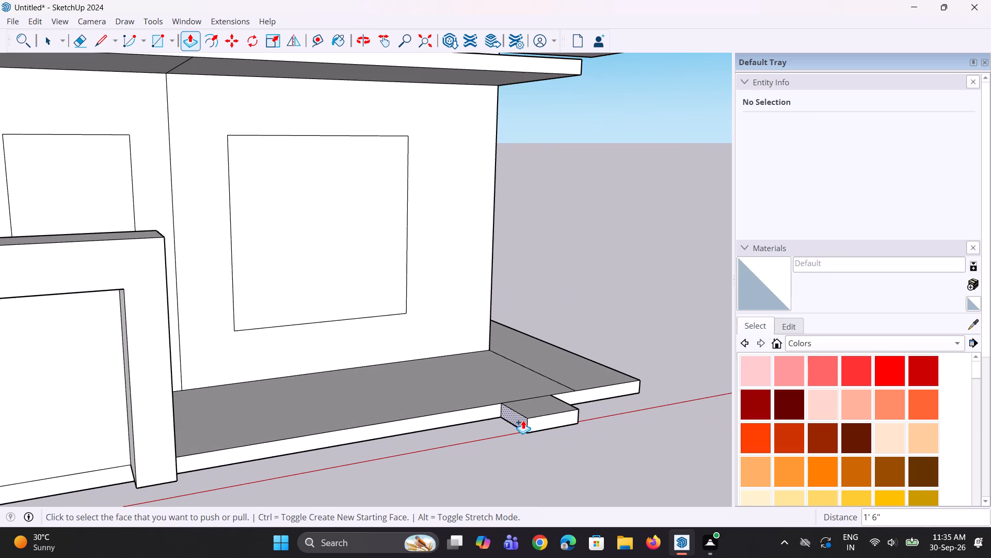
left_click(523, 420)
left_click(514, 425)
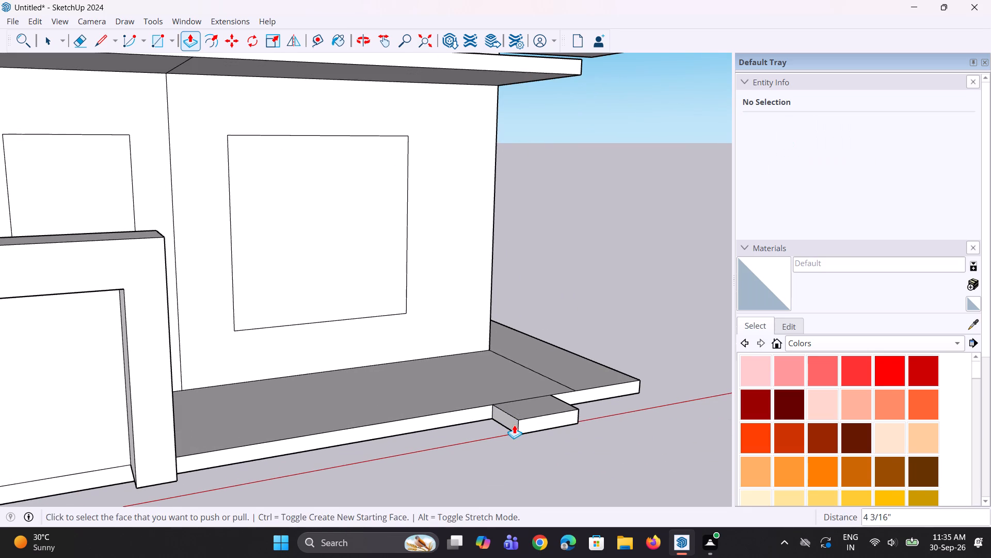
Push/Pull the block's top face up about 6' 5 7/16" to form a pillar matching the arch's height.
middle_click_drag(541, 439, 489, 448)
left_click(531, 415)
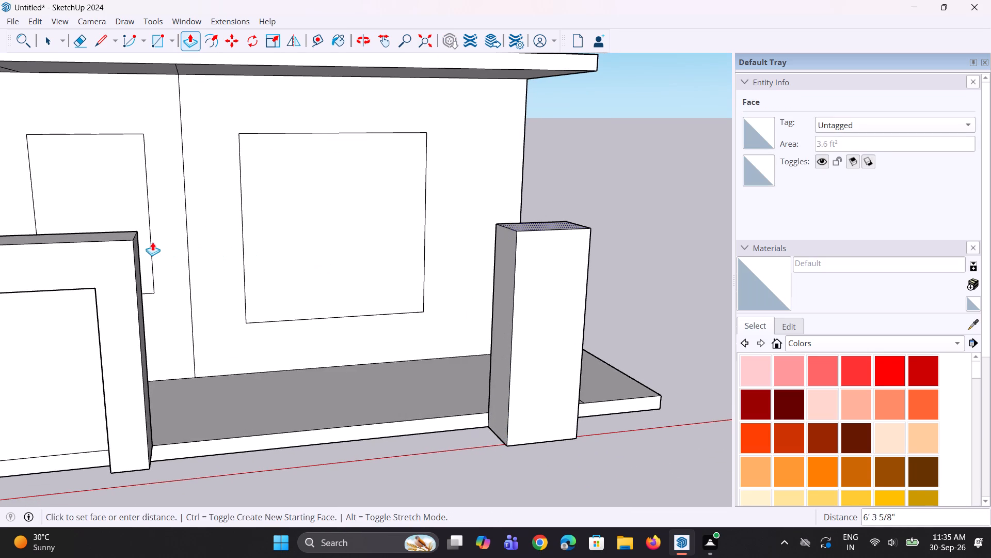
left_click(126, 241)
Push/Pull the pillar's side face nearest the plinth corner slightly inward to narrow the pillar.
middle_click_drag(436, 307, 372, 298)
scroll(380, 295, "down", 2)
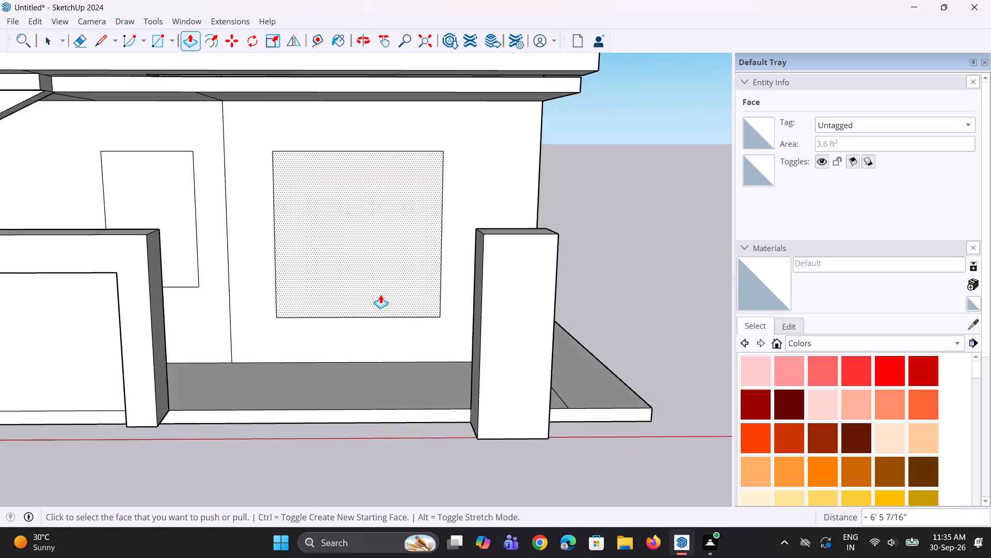
scroll(380, 295, "down", 6)
middle_click_drag(439, 283, 374, 286)
middle_click_drag(459, 318, 375, 316)
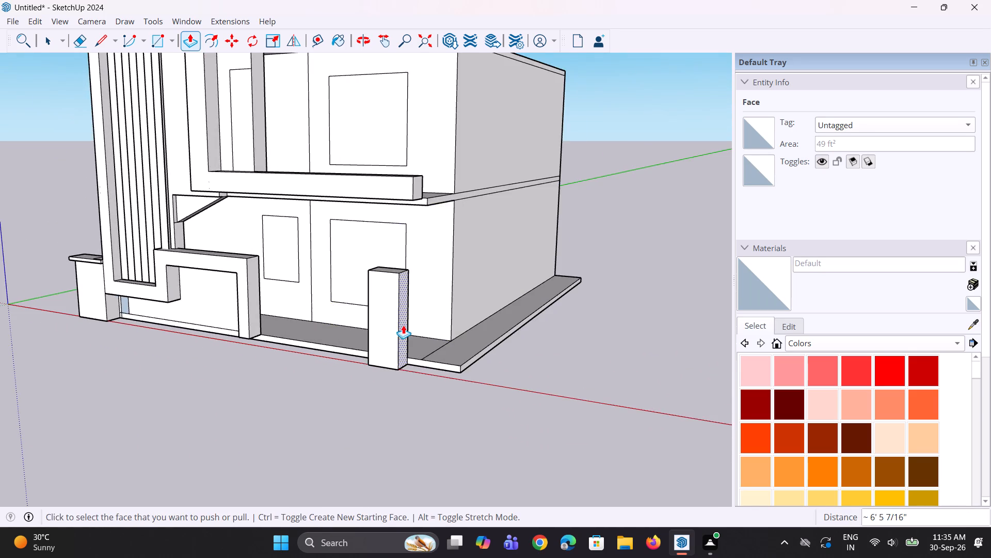
scroll(403, 325, "up", 4)
left_click(406, 326)
left_click(399, 317)
middle_click_drag(399, 340, 510, 365)
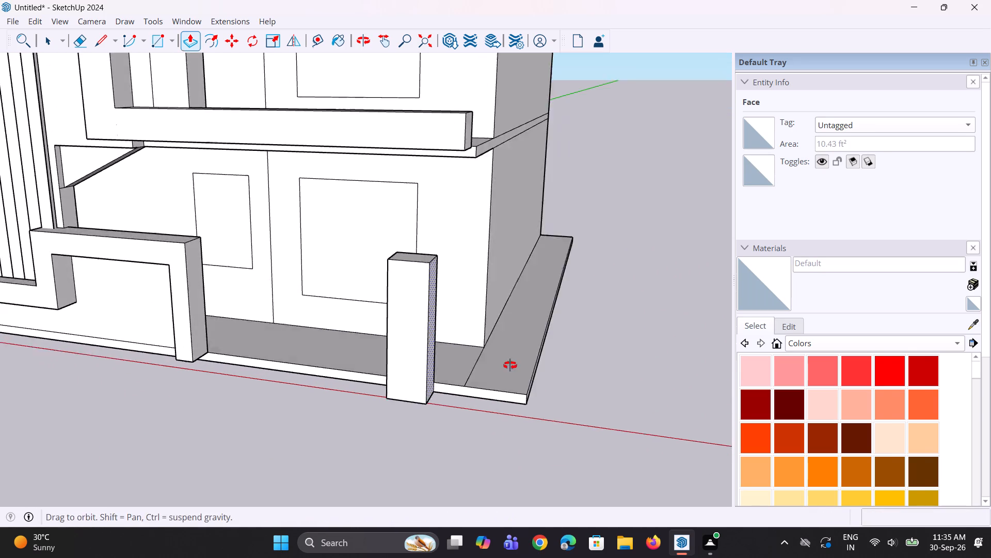
middle_click_drag(510, 365, 514, 365)
Copy the top edge of the pillar's arch-side face down 4 5/16" to mark off a narrow strip.
key("space")
key("space")
scroll(436, 312, "up", 1)
middle_click_drag(436, 312, 510, 331)
scroll(439, 248, "up", 5)
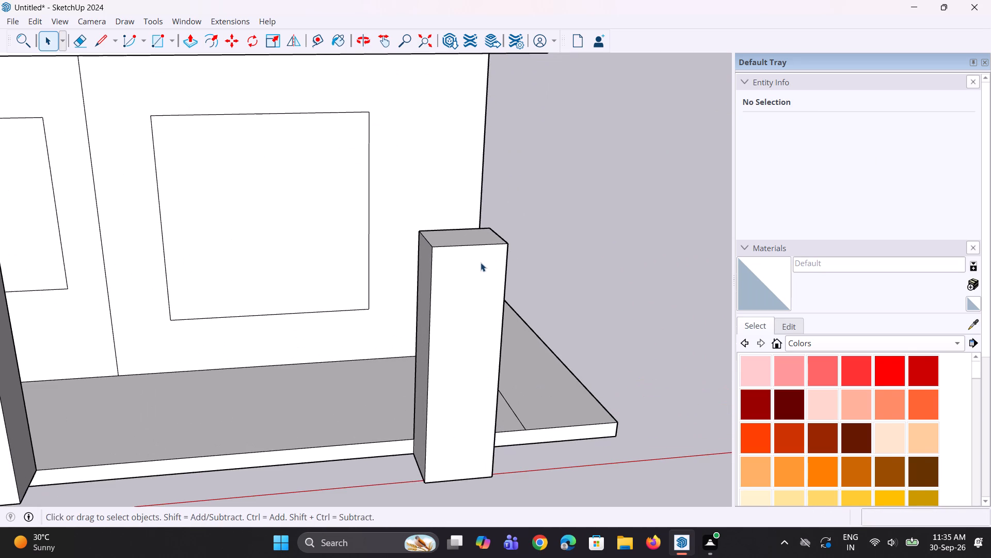
middle_click_drag(458, 260, 475, 265)
scroll(450, 242, "up", 2)
left_click(429, 244)
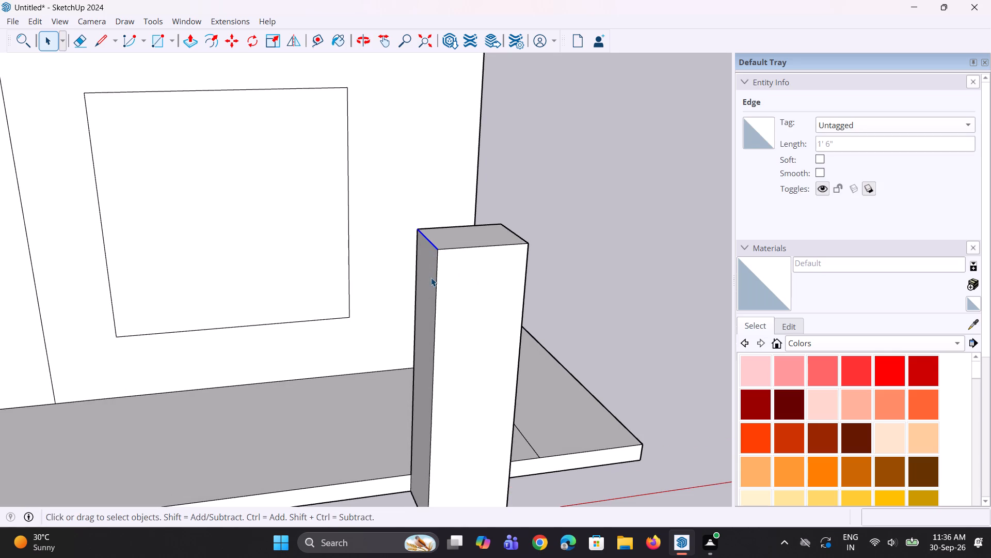
key("m")
left_click(438, 252)
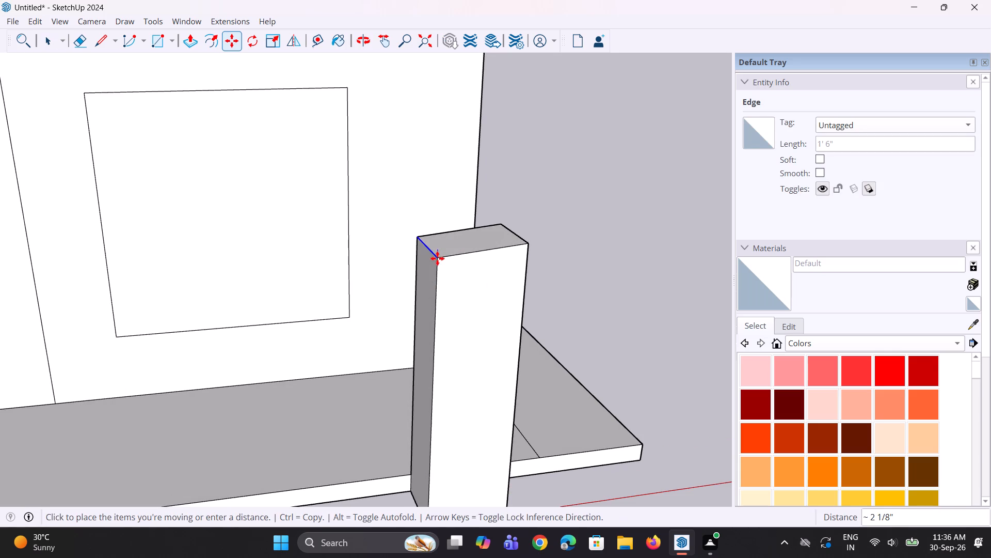
key("Escape")
key("m")
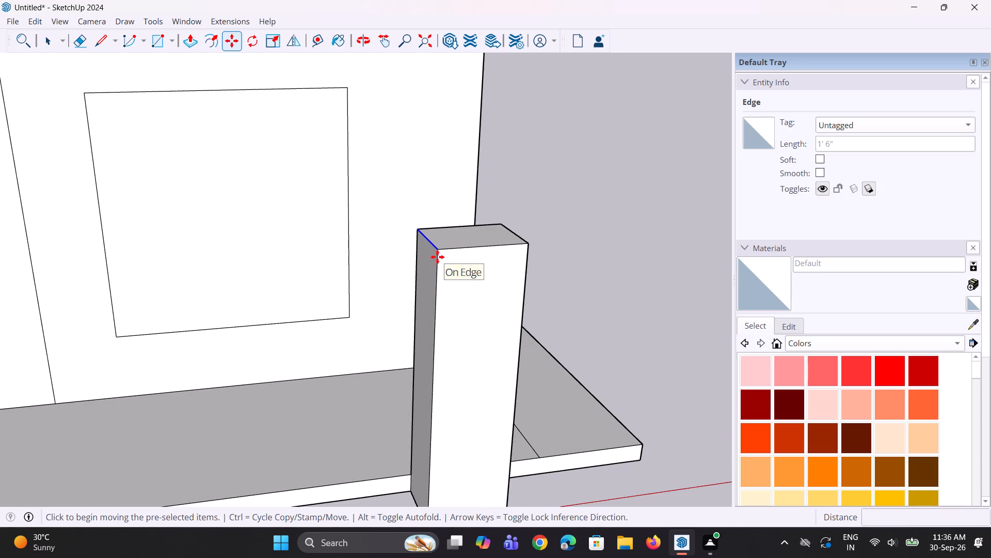
left_click(436, 250)
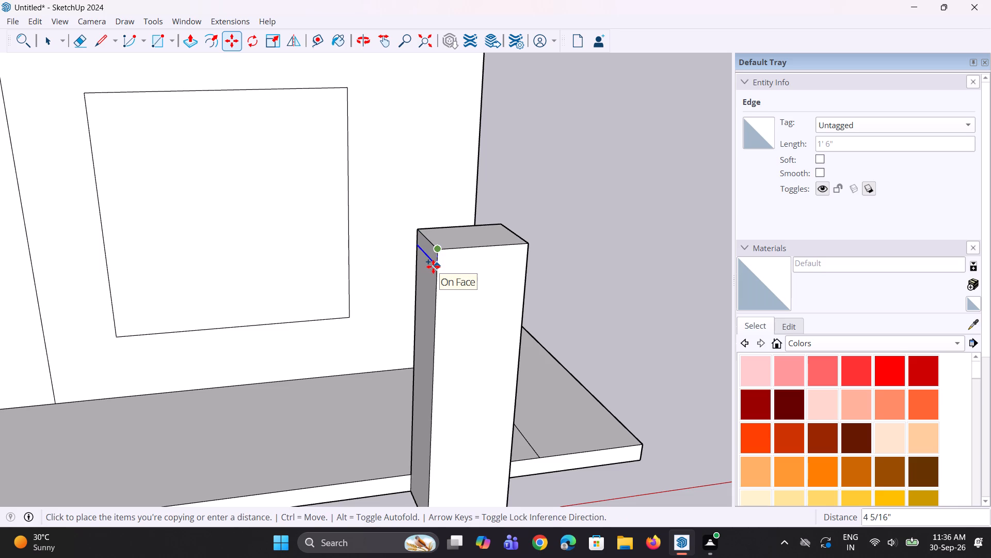
left_click(433, 267)
Push/Pull the strip at the pillar's top outward 4 3/16" toward the arch to form a cap ledge.
key("p")
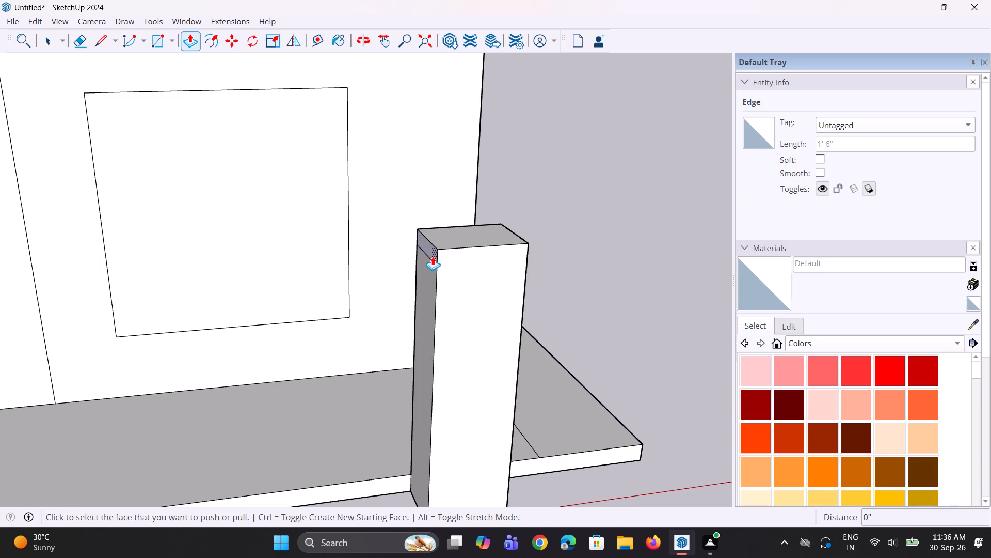
left_click(433, 256)
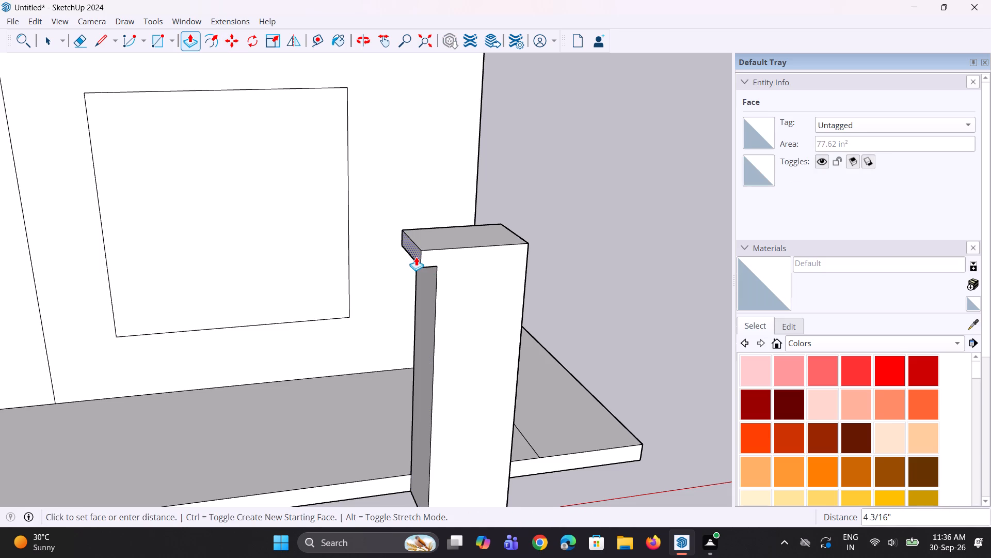
left_click(416, 257)
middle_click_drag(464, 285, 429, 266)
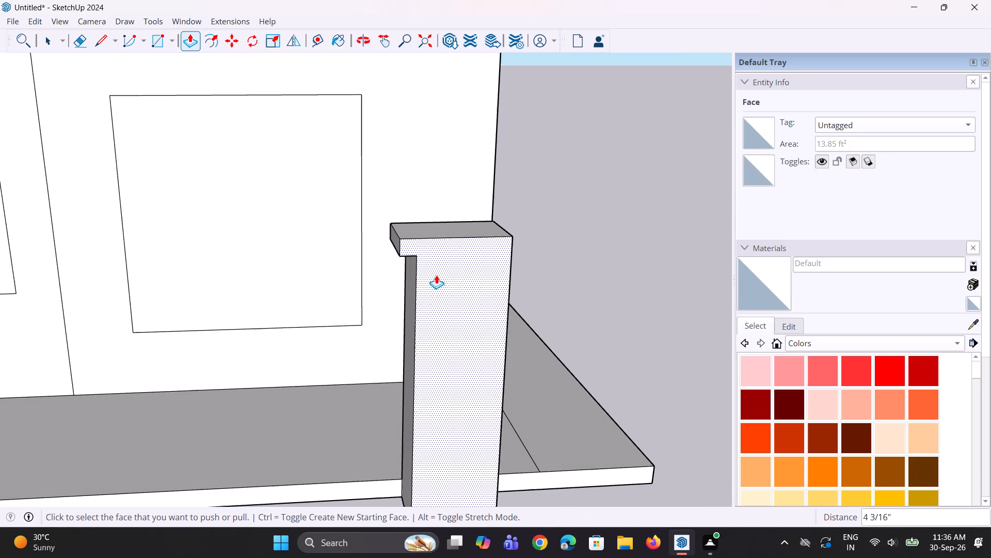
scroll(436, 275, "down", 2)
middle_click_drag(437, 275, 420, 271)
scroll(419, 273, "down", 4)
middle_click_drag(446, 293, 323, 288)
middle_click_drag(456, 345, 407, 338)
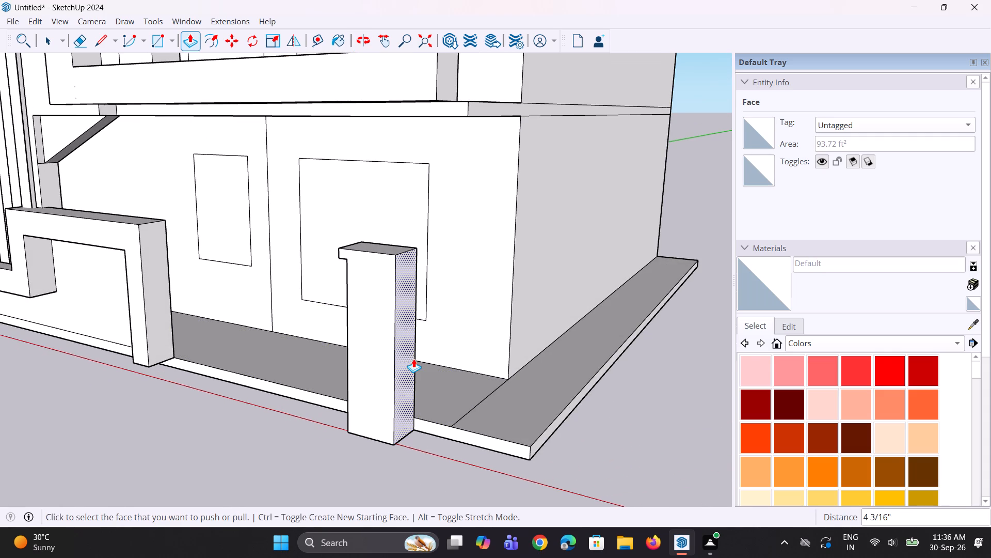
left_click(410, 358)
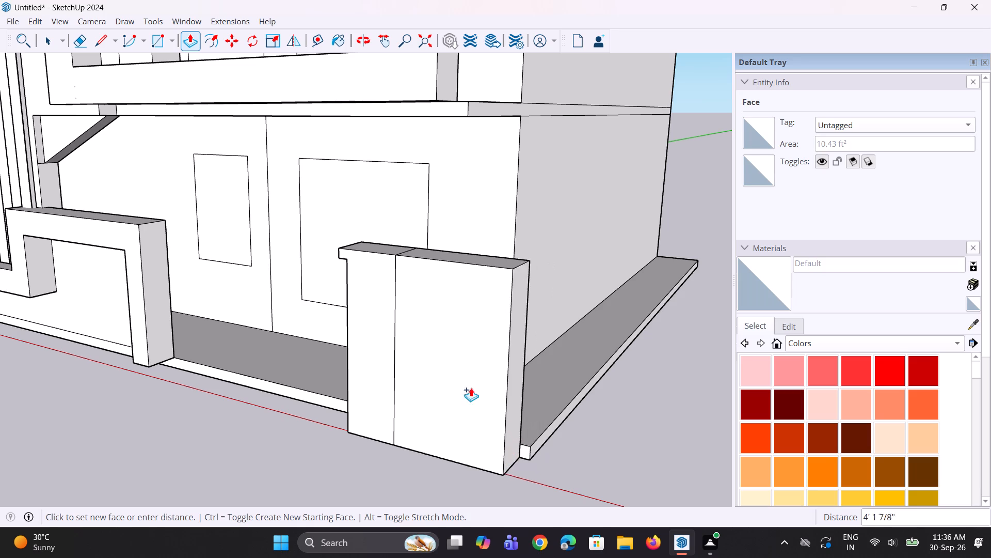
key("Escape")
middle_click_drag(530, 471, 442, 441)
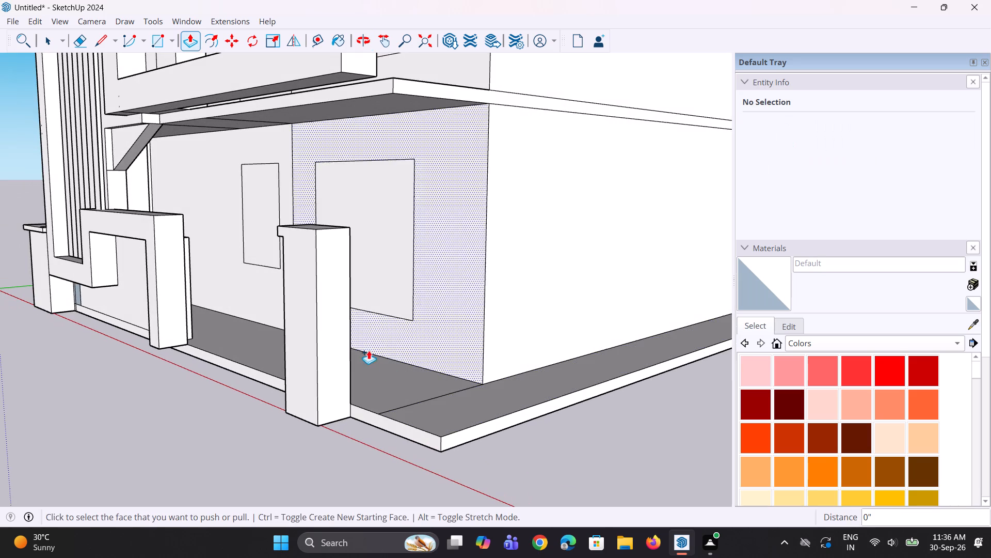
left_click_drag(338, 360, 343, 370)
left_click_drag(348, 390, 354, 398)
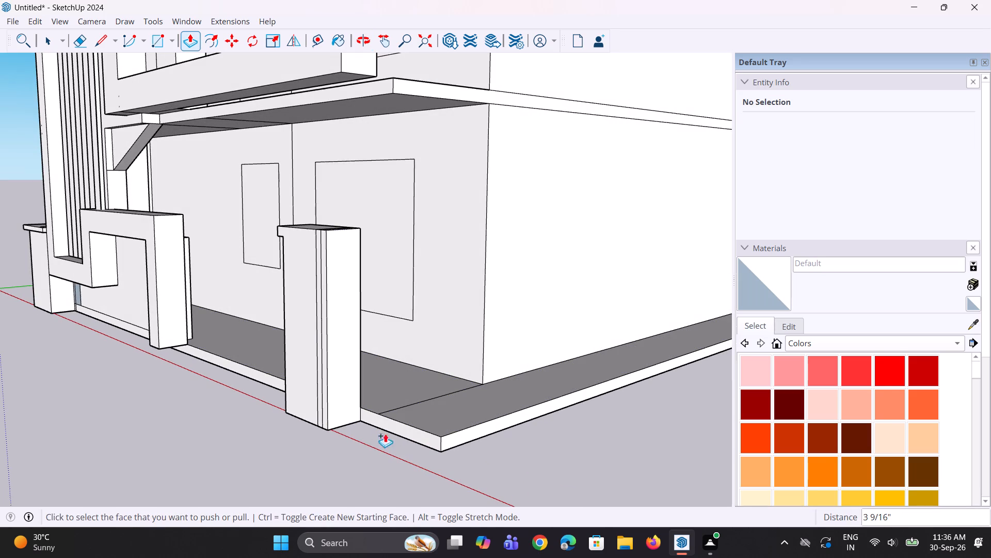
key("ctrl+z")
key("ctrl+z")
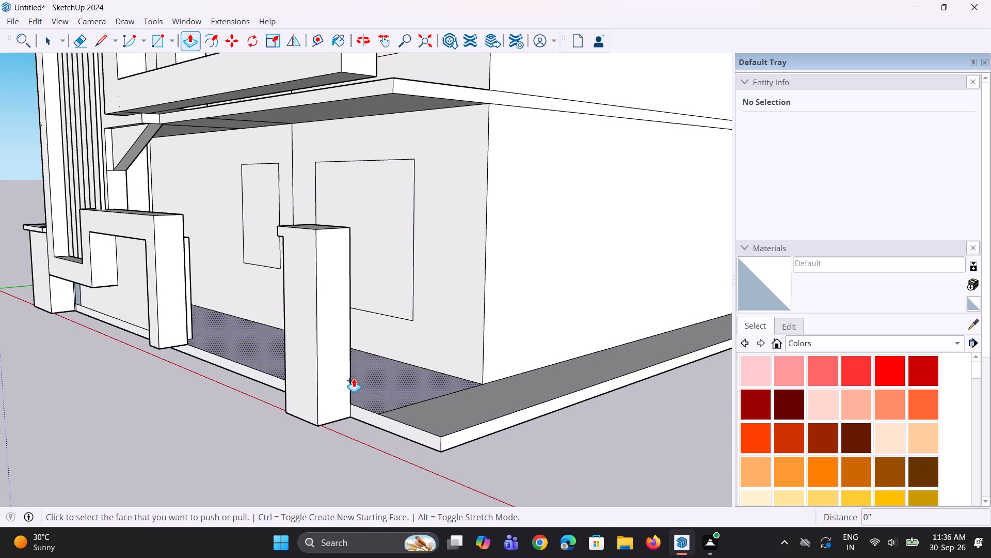
Push/Pull the pillar's corner-side face about 4' 1 1/4" toward the plinth corner as a new wall section.
left_click(343, 375)
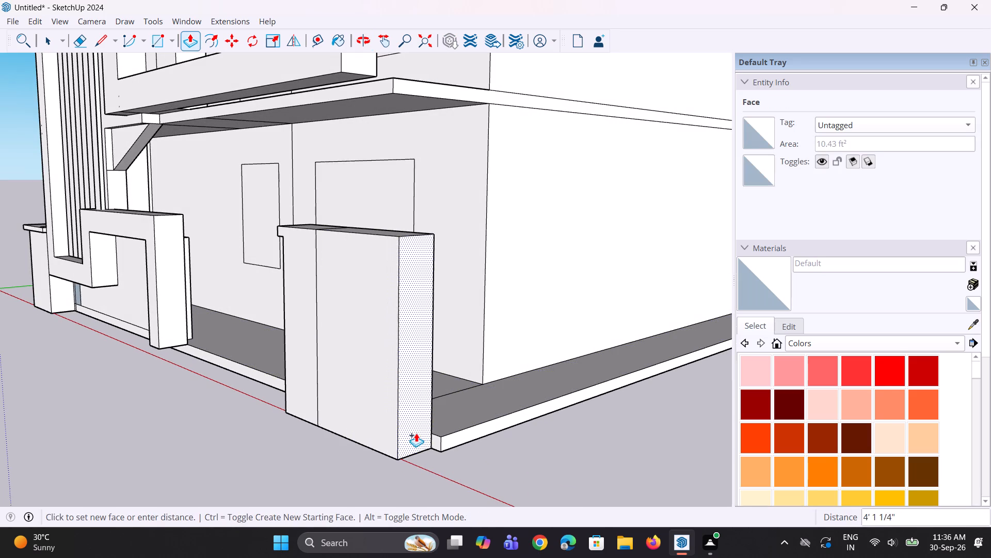
left_click(416, 435)
Push/Pull the wall section's end face about 3 3/8" farther, flush with the plinth's side edge.
middle_click_drag(438, 447, 476, 470)
left_click(458, 461)
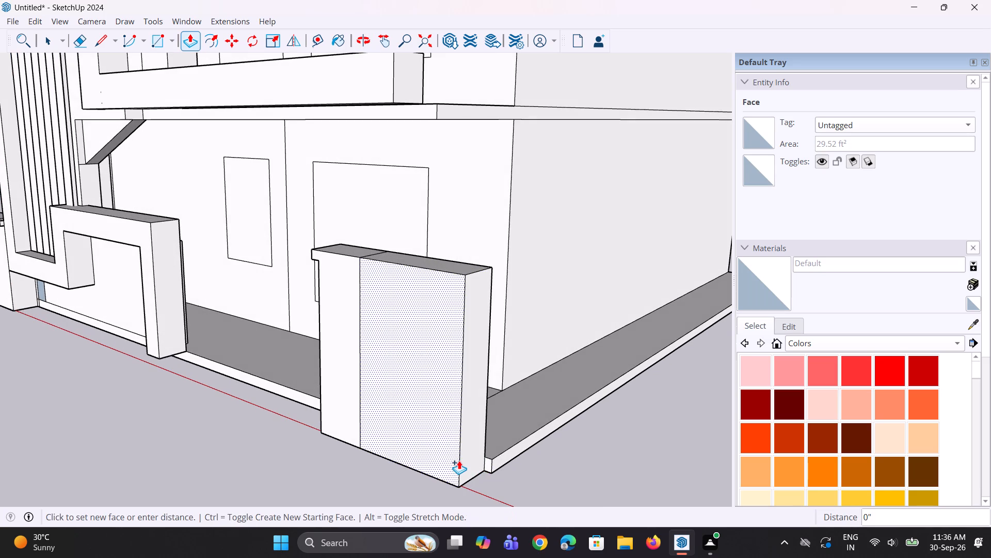
key("Escape")
left_click(473, 459)
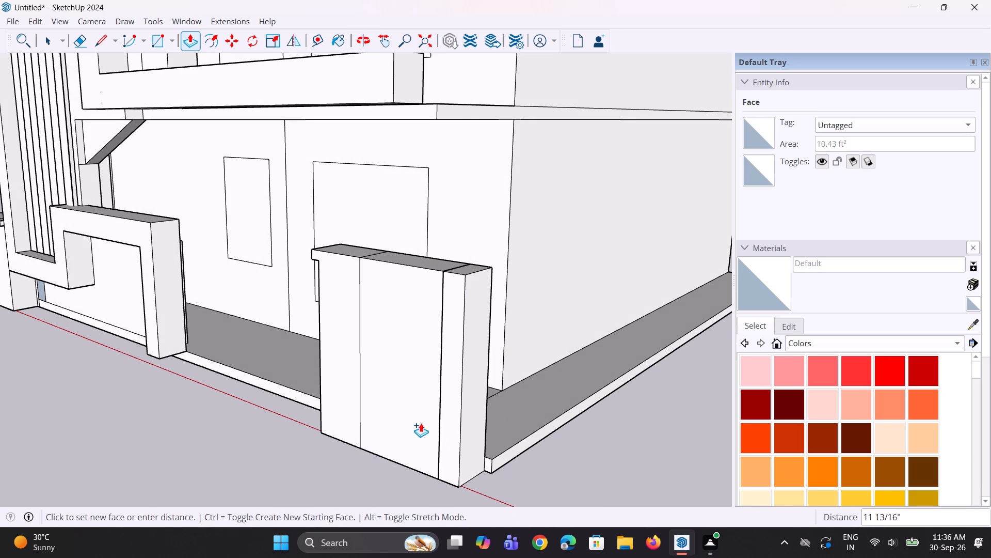
key("ctrl+z")
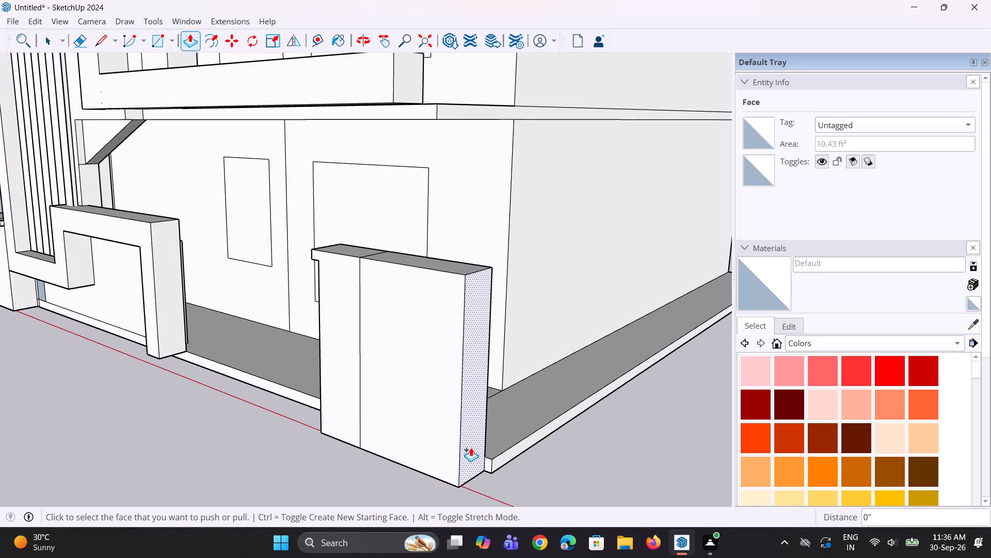
left_click(471, 447)
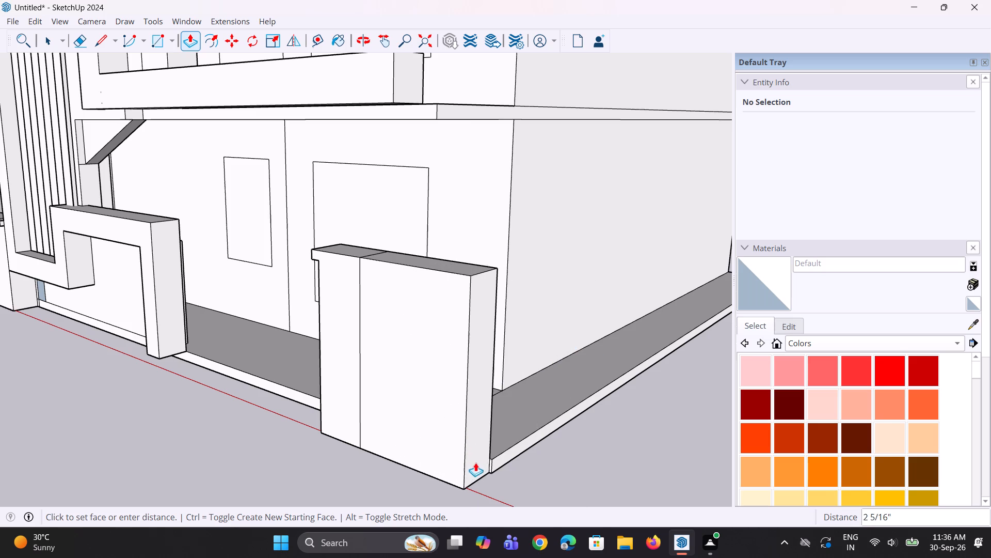
middle_click_drag(458, 427, 230, 366)
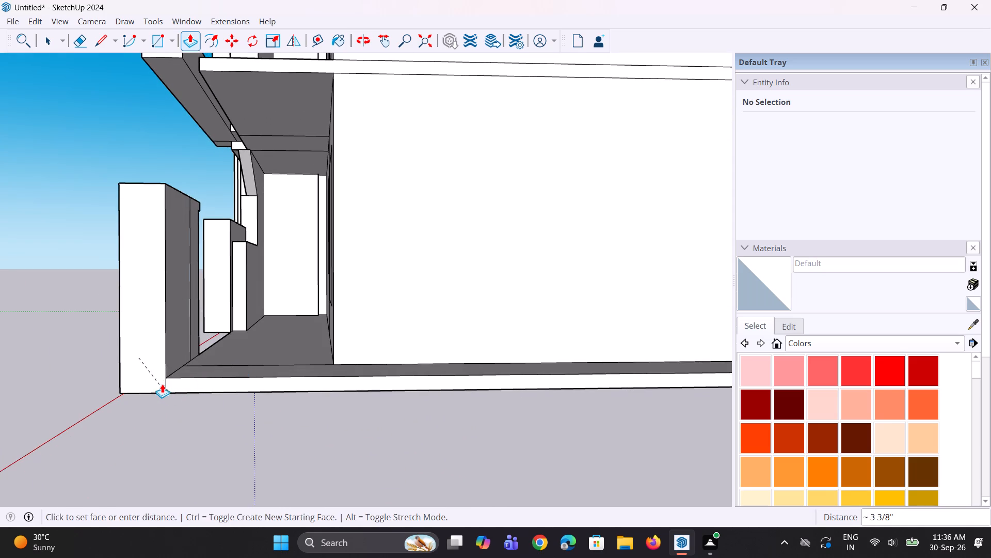
left_click(168, 388)
Push/Pull the wall section's front face inward about 8 3/16" so the wall sits back from the pillar.
middle_click_drag(179, 388, 471, 419)
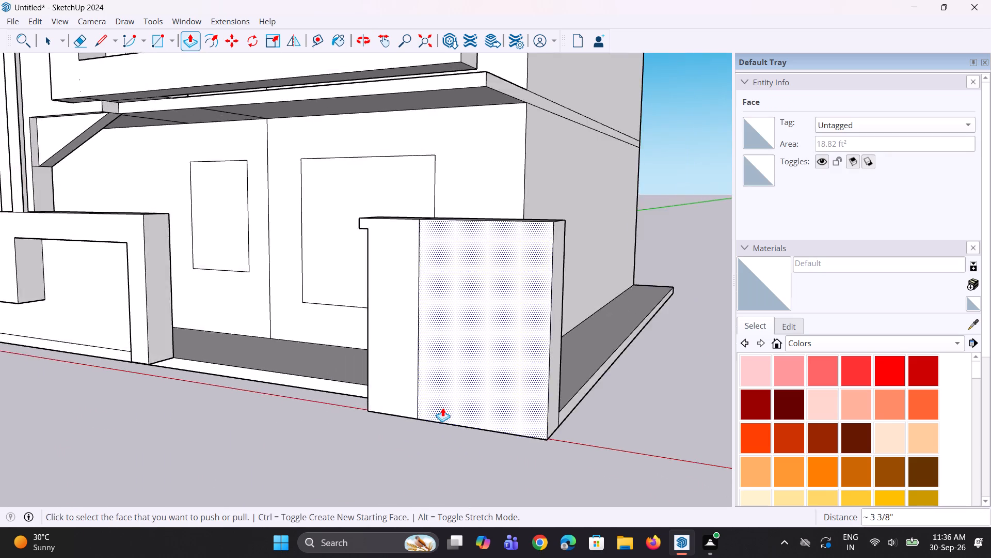
scroll(441, 408, "down", 4)
left_click(451, 404)
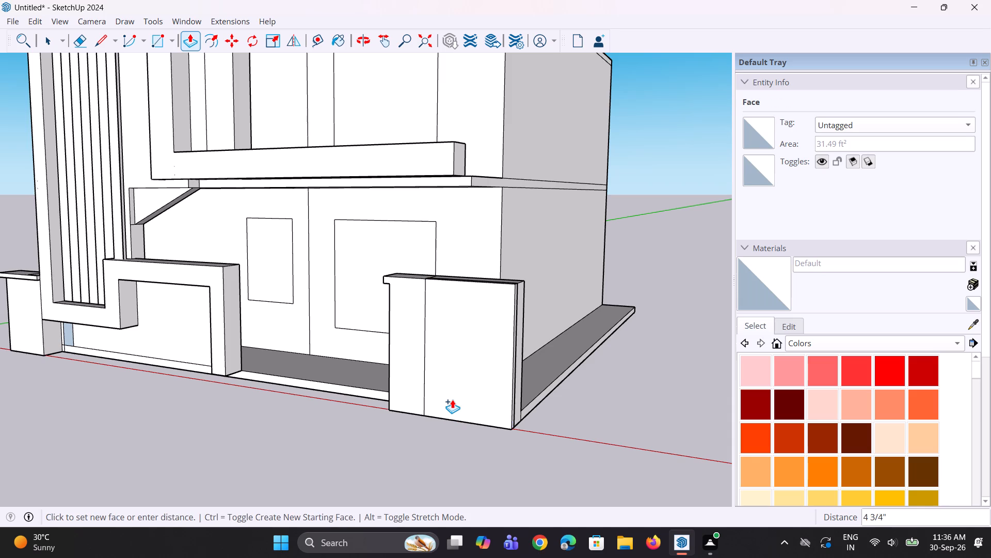
key("ctrl+z")
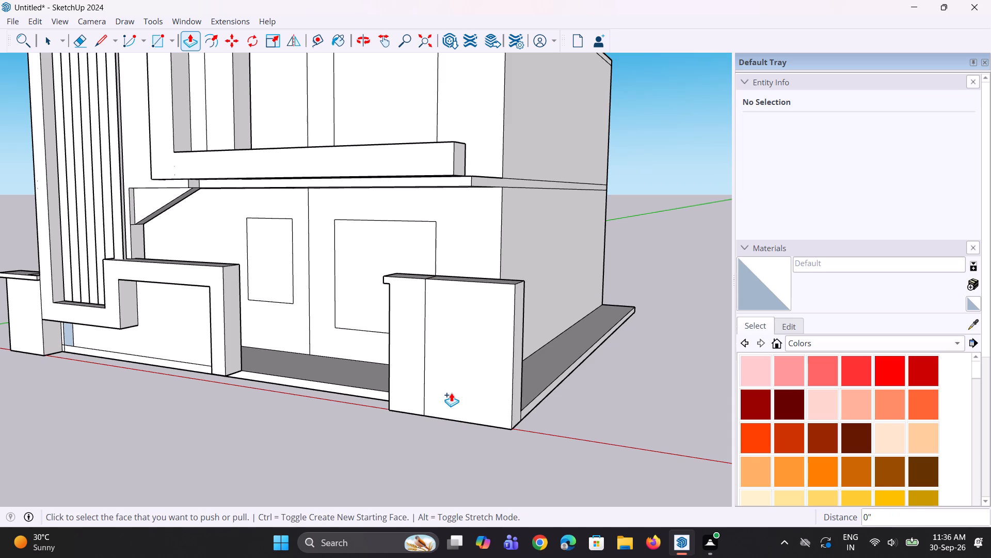
left_click(451, 393)
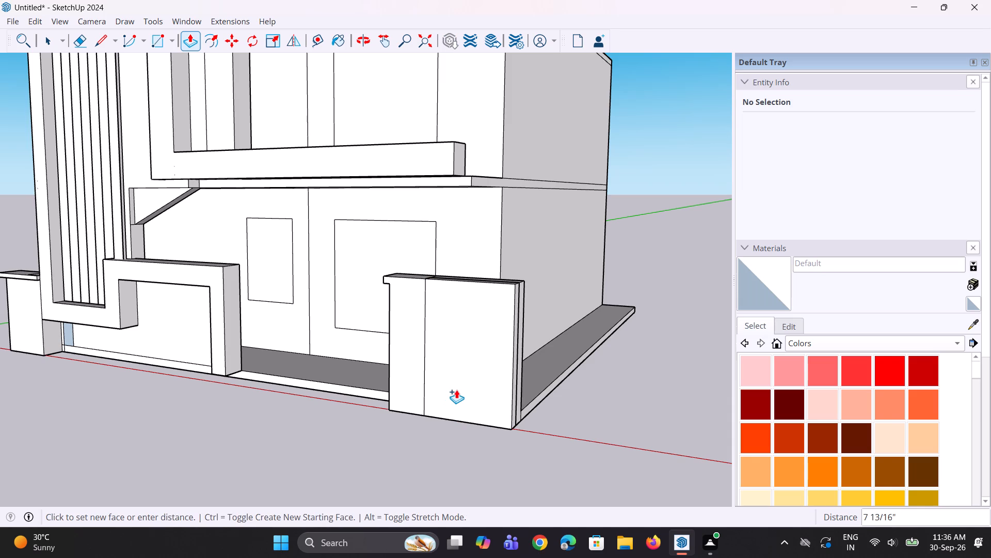
left_click(456, 389)
Push/Pull the wall's end face about 9 1/8" outward beyond the plinth's side edge.
middle_click_drag(419, 404, 468, 429)
scroll(451, 422, "down", 4)
middle_click_drag(450, 417, 476, 423)
middle_click_drag(537, 411, 350, 400)
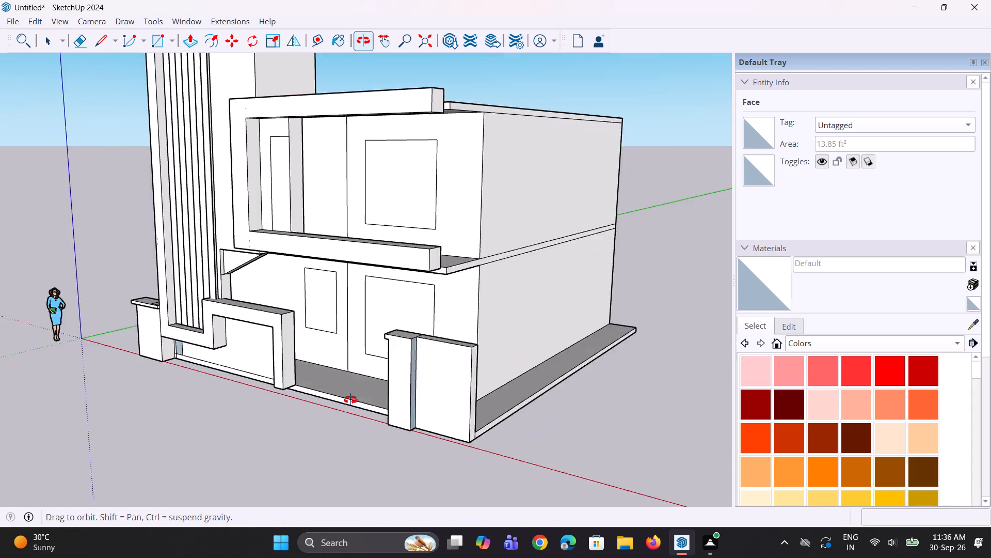
middle_click_drag(350, 400, 282, 394)
middle_click_drag(403, 408, 199, 411)
scroll(211, 409, "up", 5)
middle_click_drag(215, 433, 157, 459)
scroll(152, 451, "up", 2)
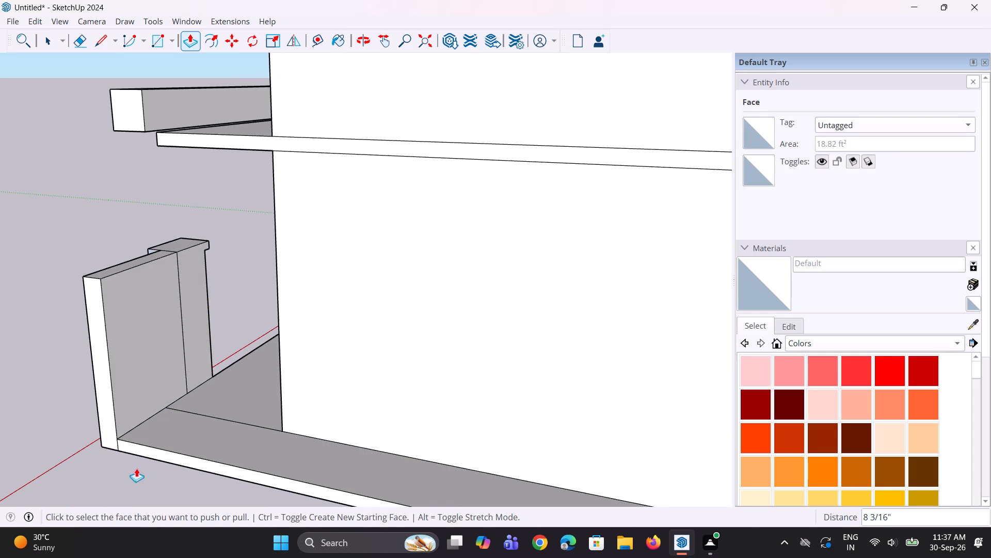
left_click(108, 424)
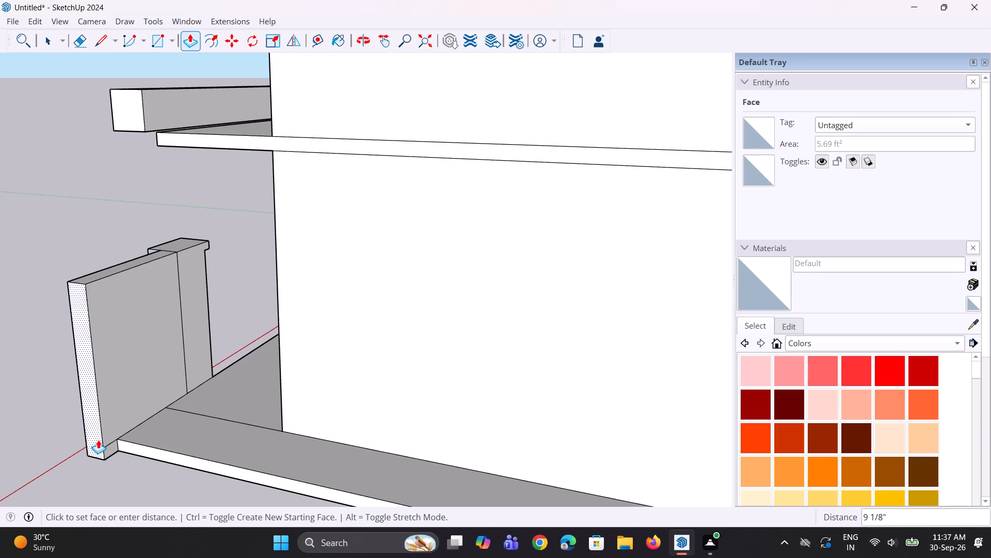
left_click(98, 440)
Draw a vertical line on the wall's inner face from the plinth's front corner up to the wall's top edge.
key("l")
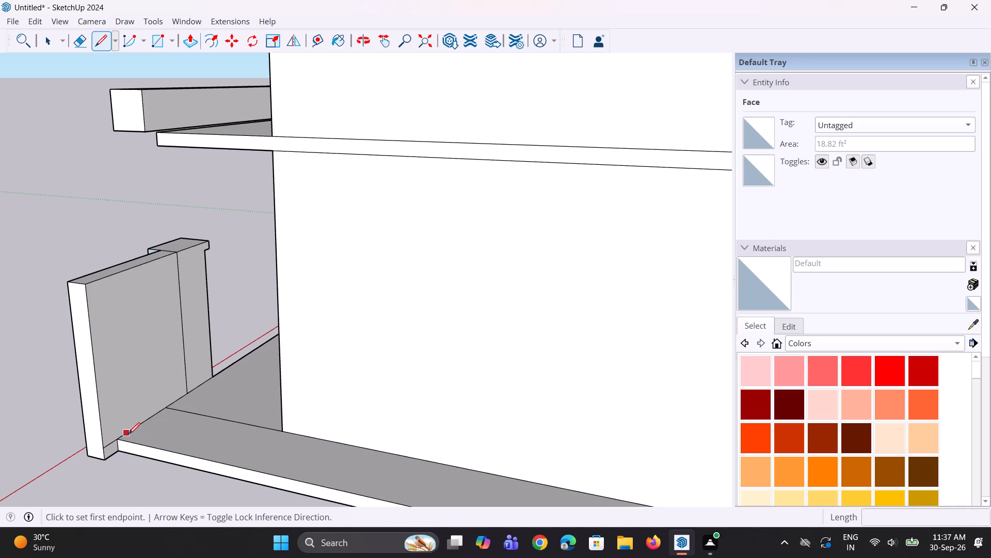
left_click(120, 440)
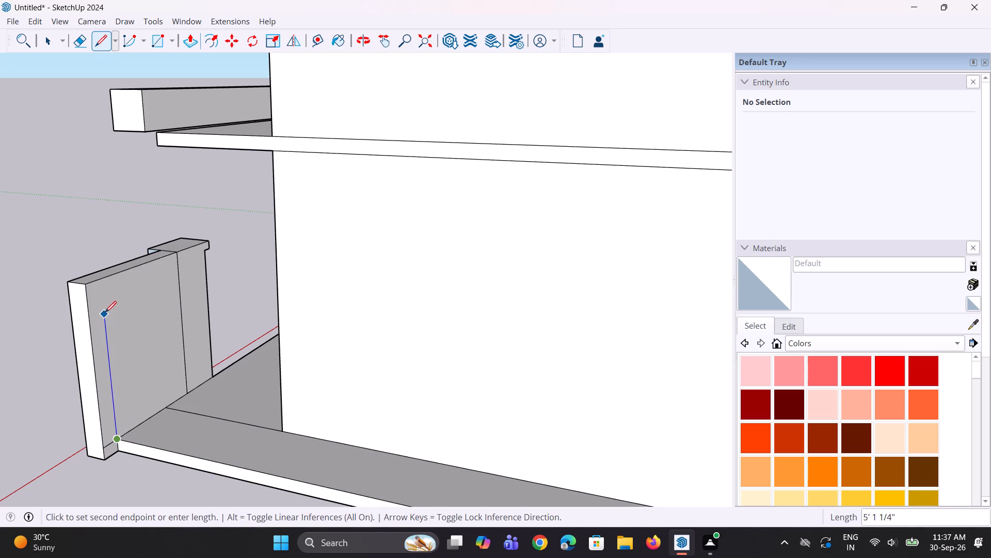
left_click(103, 278)
key("space")
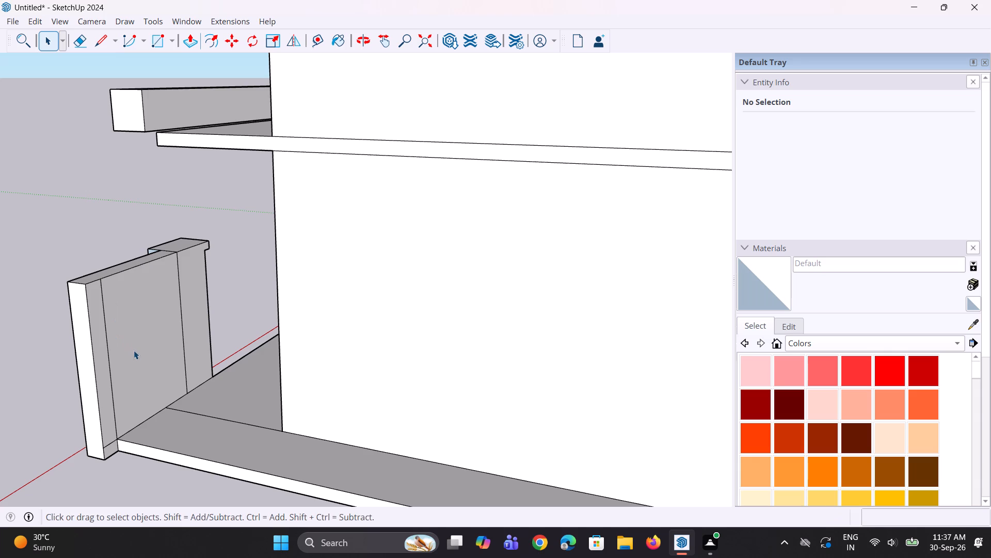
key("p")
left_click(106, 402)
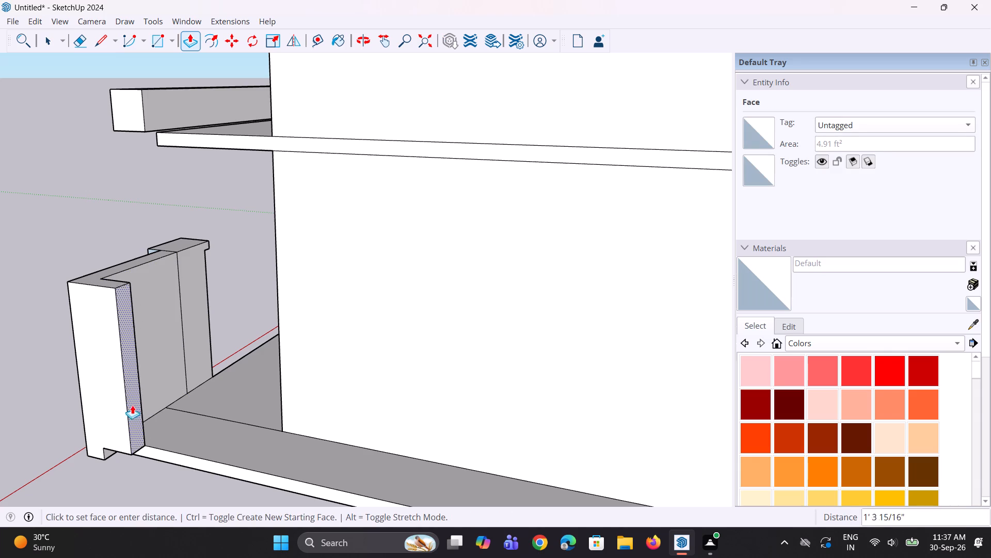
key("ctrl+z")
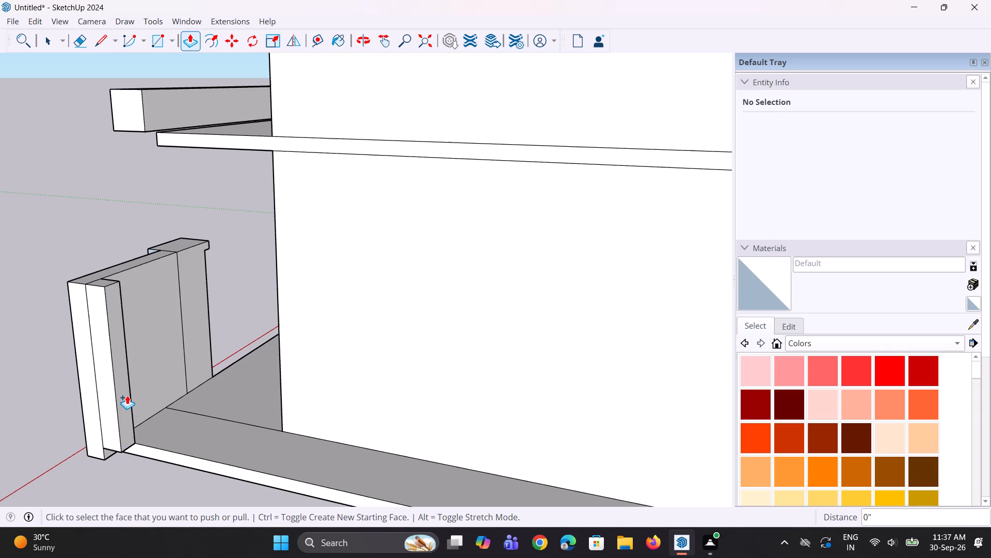
Erase the short edge crossing the bottom of the end strip so the strip is one face down to the ground.
key("space")
type("e")
scroll(115, 465, "up", 3)
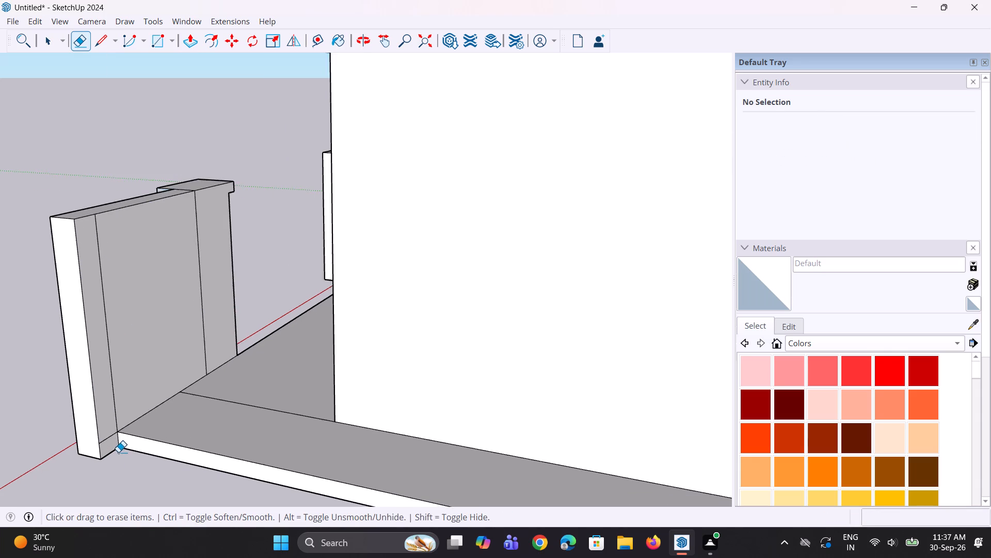
scroll(118, 452, "up", 2)
left_click(111, 434)
scroll(116, 440, "down", 4)
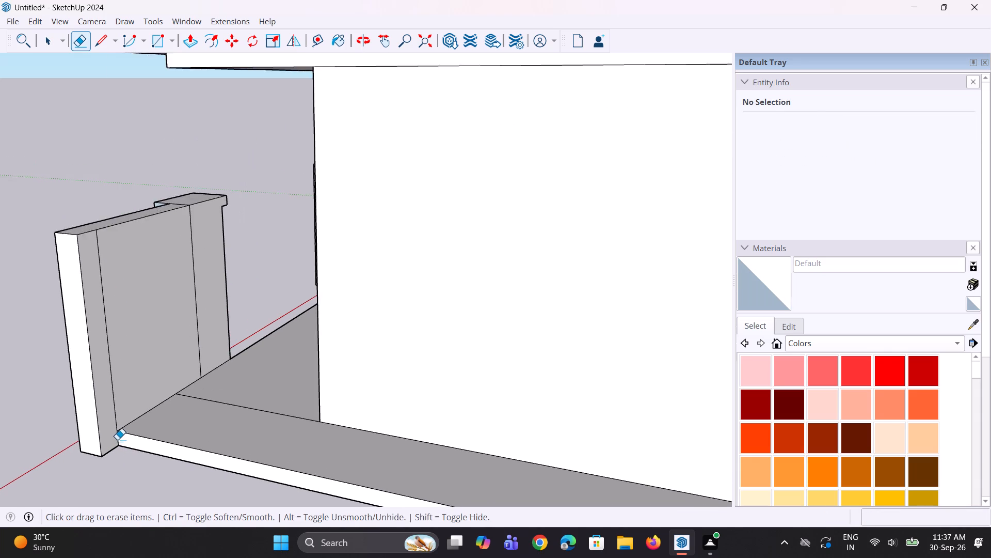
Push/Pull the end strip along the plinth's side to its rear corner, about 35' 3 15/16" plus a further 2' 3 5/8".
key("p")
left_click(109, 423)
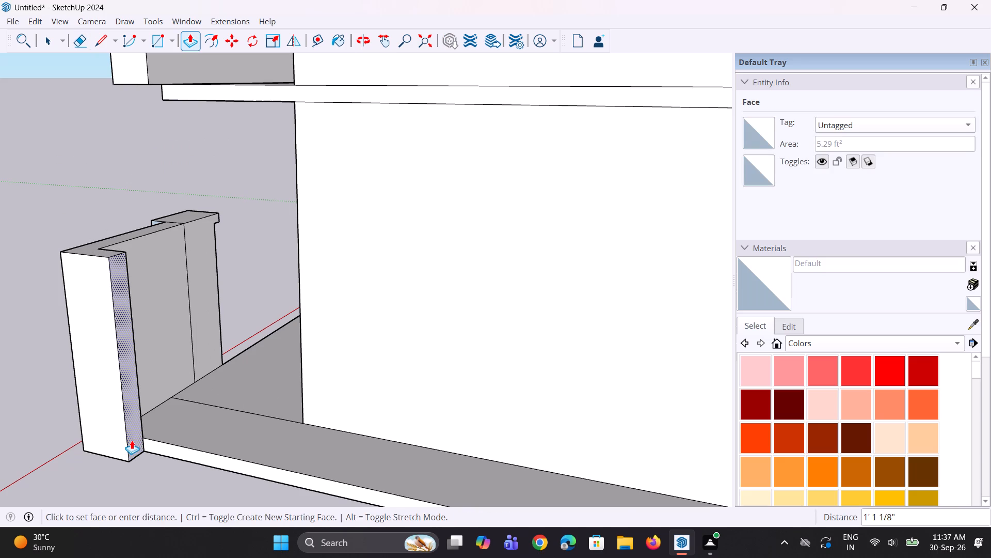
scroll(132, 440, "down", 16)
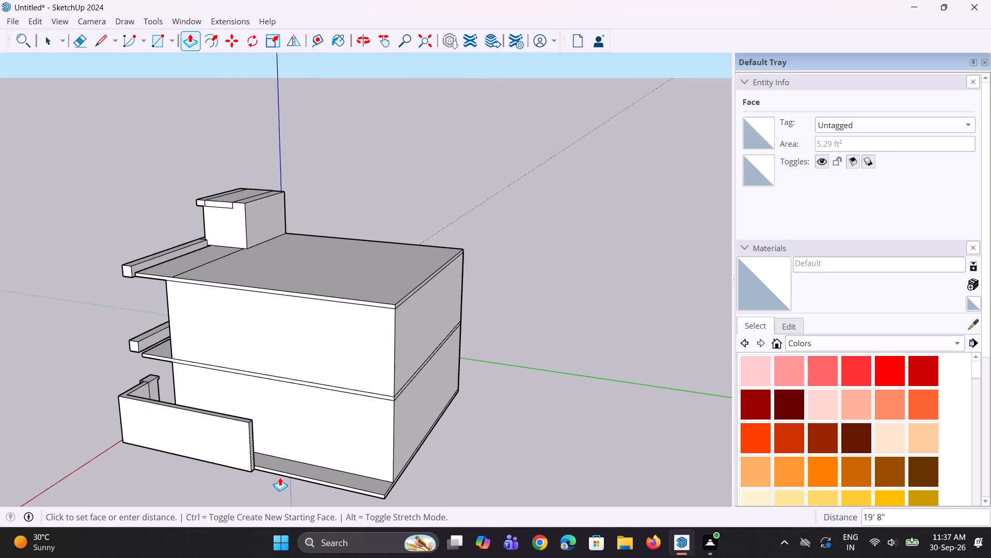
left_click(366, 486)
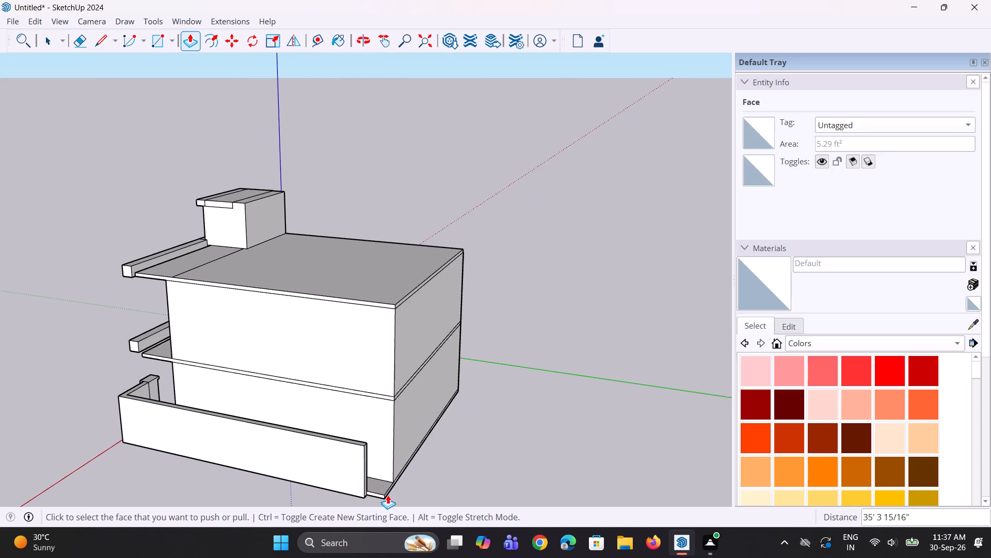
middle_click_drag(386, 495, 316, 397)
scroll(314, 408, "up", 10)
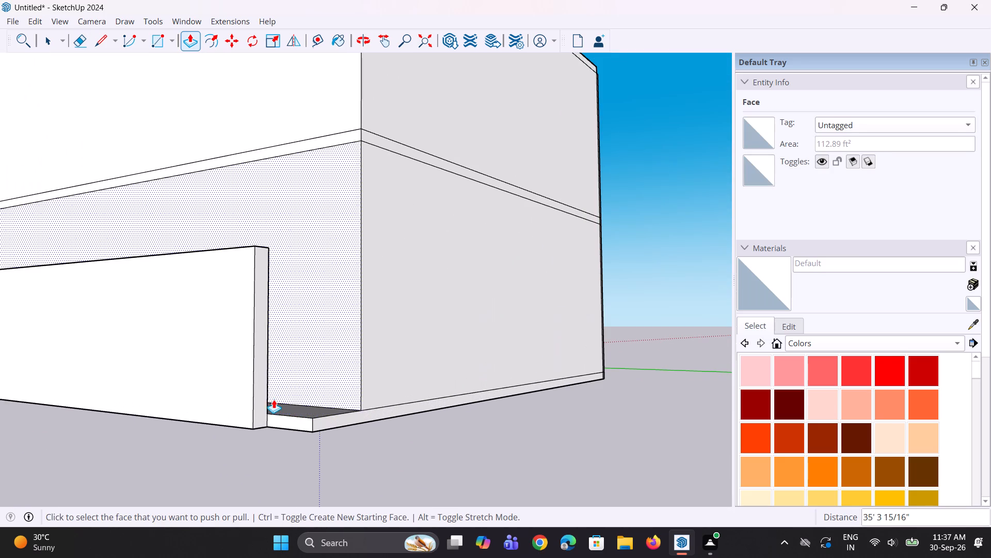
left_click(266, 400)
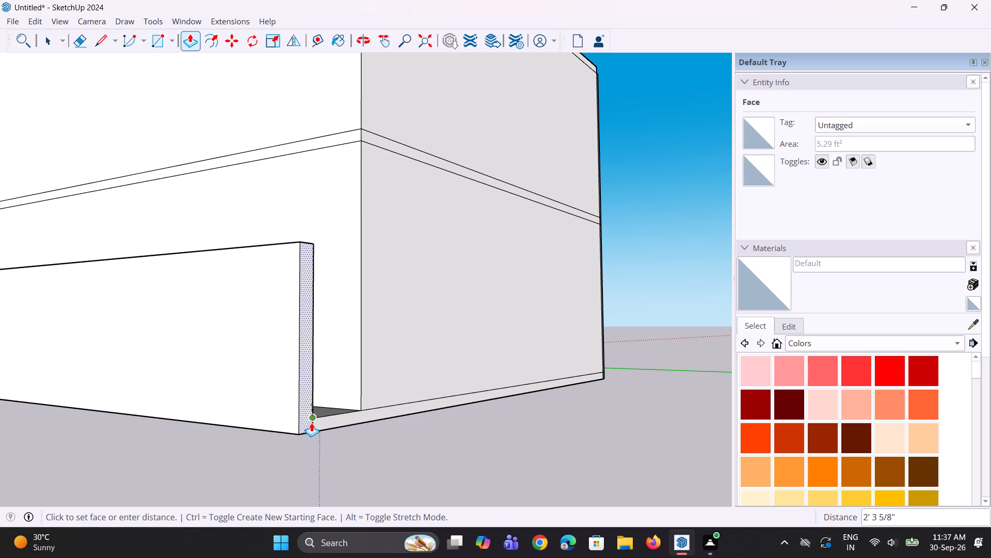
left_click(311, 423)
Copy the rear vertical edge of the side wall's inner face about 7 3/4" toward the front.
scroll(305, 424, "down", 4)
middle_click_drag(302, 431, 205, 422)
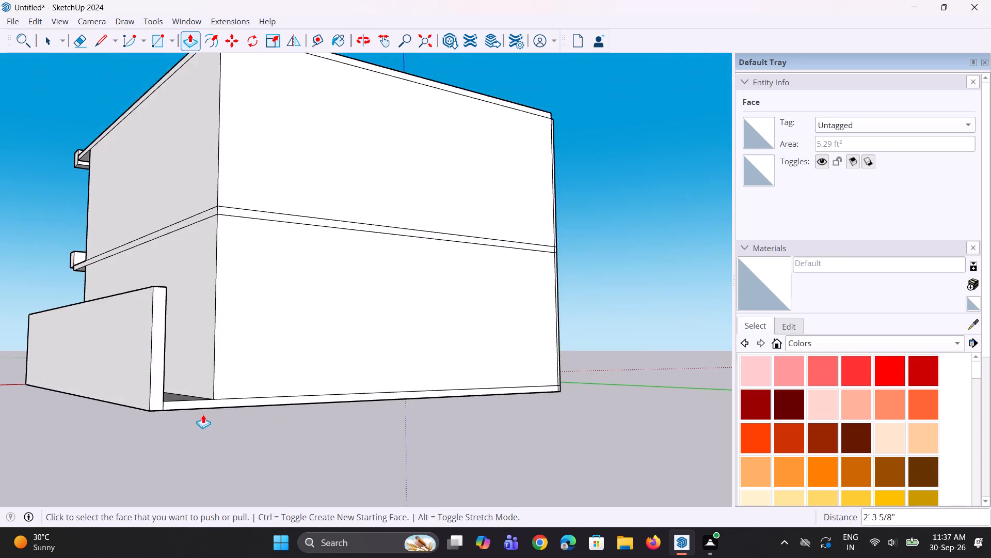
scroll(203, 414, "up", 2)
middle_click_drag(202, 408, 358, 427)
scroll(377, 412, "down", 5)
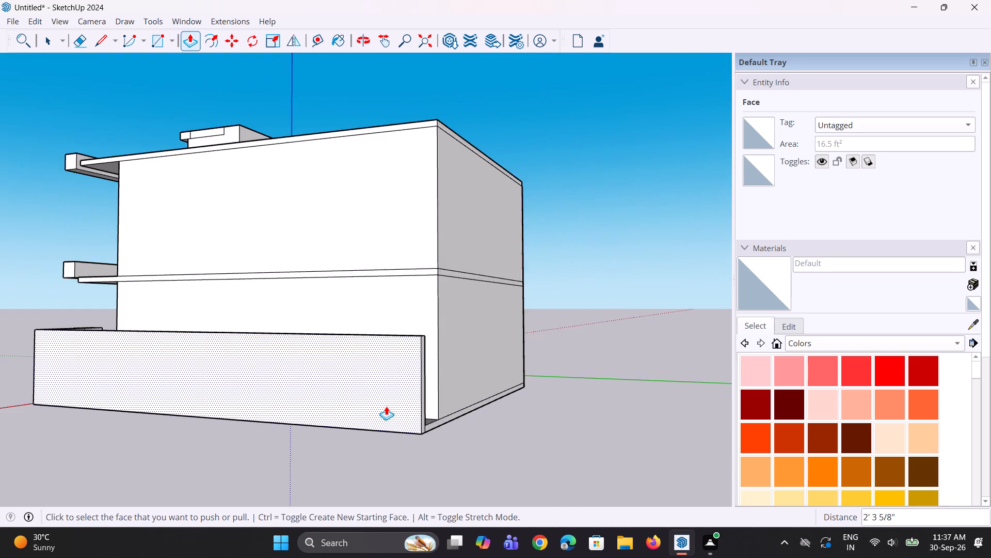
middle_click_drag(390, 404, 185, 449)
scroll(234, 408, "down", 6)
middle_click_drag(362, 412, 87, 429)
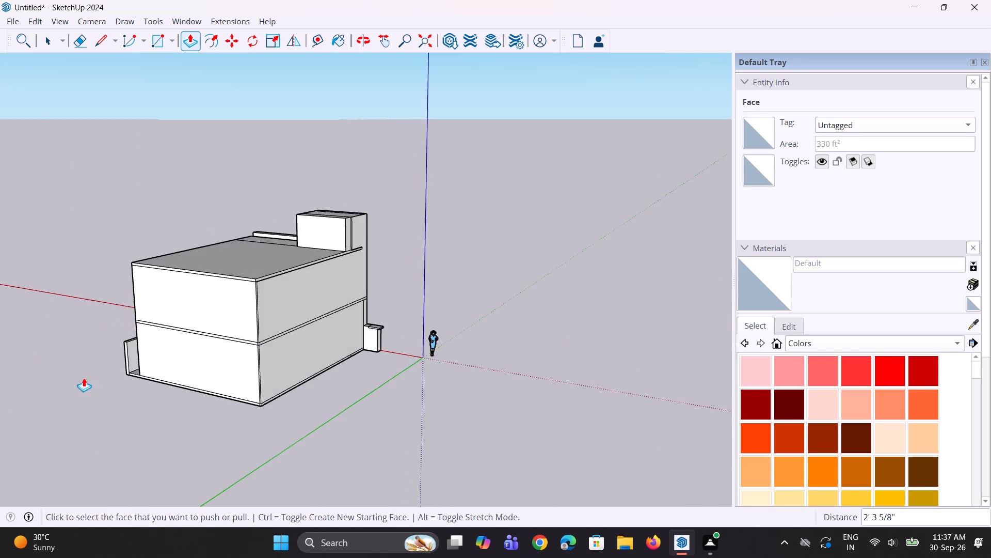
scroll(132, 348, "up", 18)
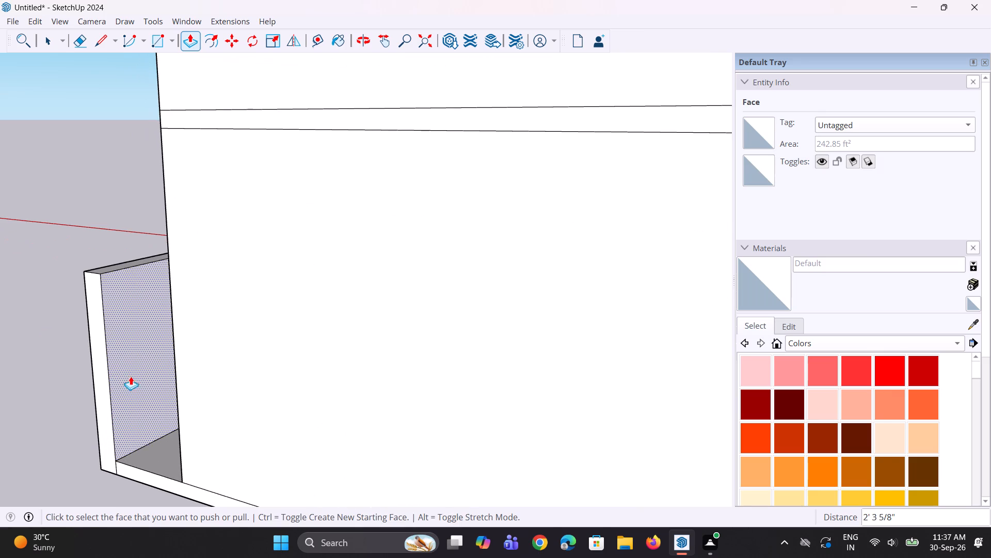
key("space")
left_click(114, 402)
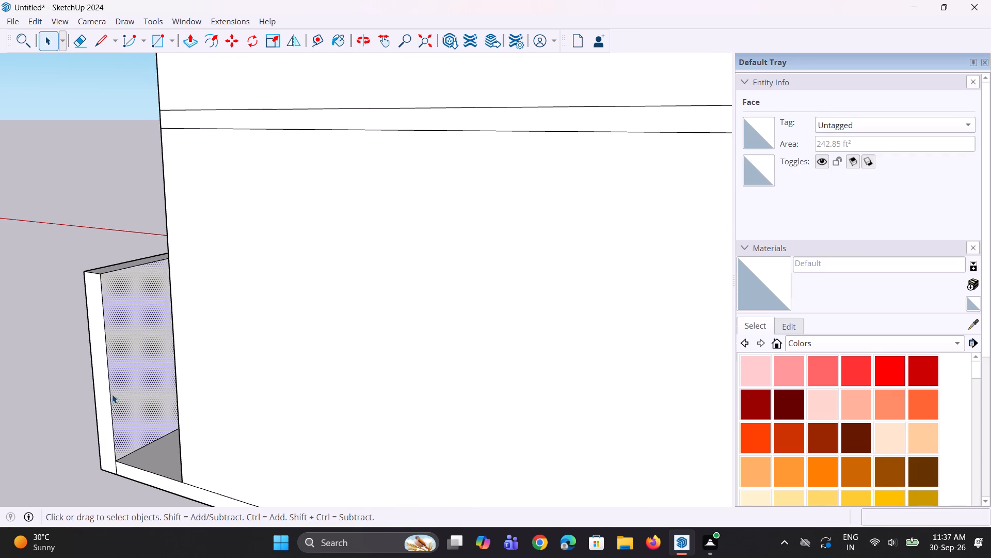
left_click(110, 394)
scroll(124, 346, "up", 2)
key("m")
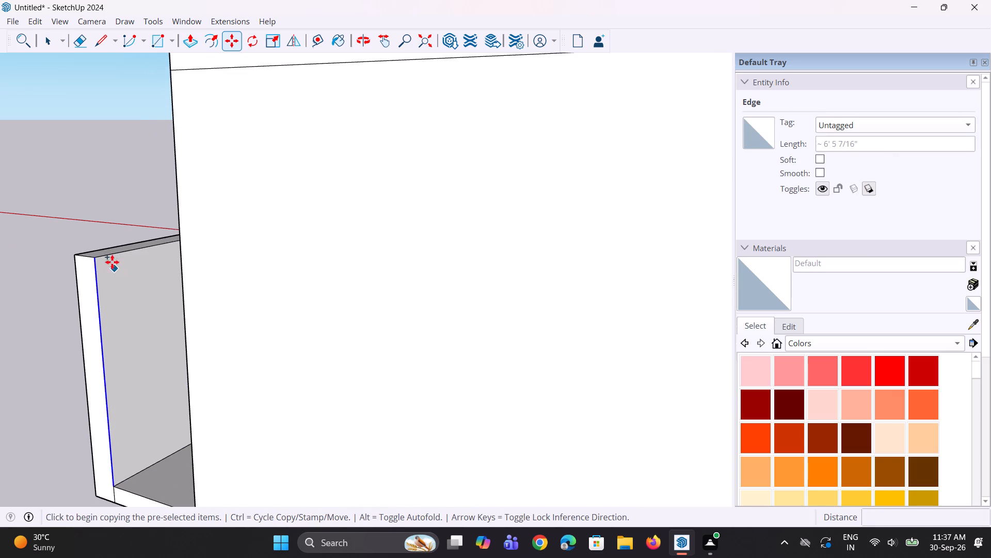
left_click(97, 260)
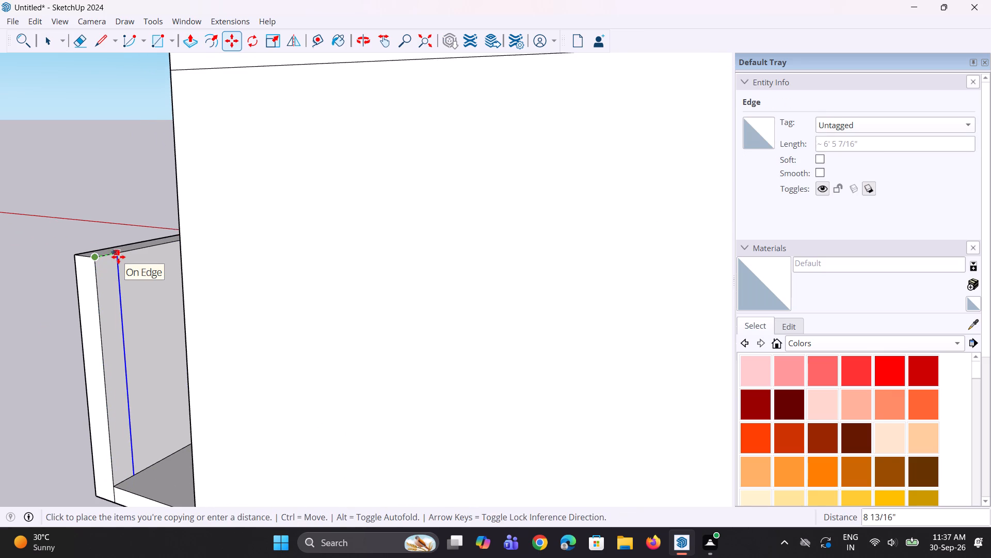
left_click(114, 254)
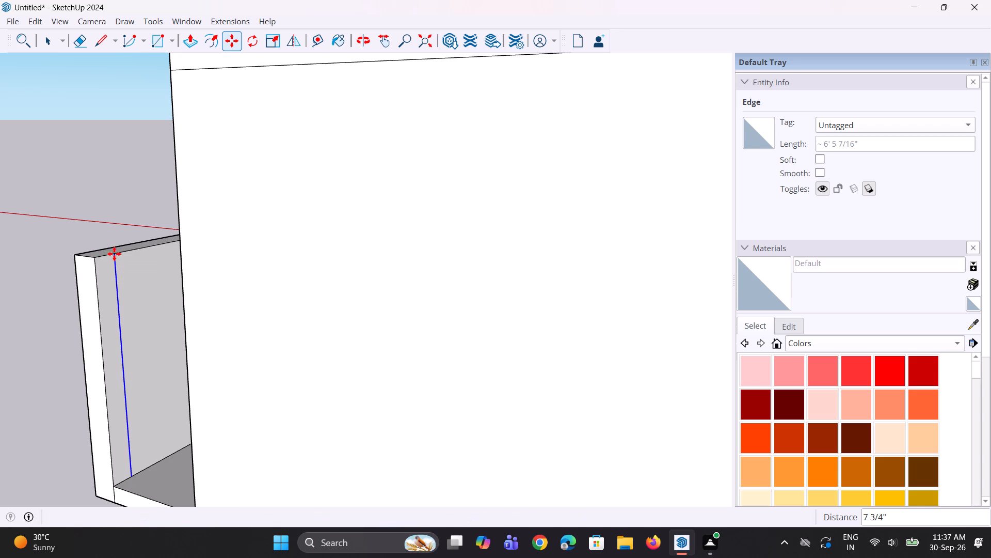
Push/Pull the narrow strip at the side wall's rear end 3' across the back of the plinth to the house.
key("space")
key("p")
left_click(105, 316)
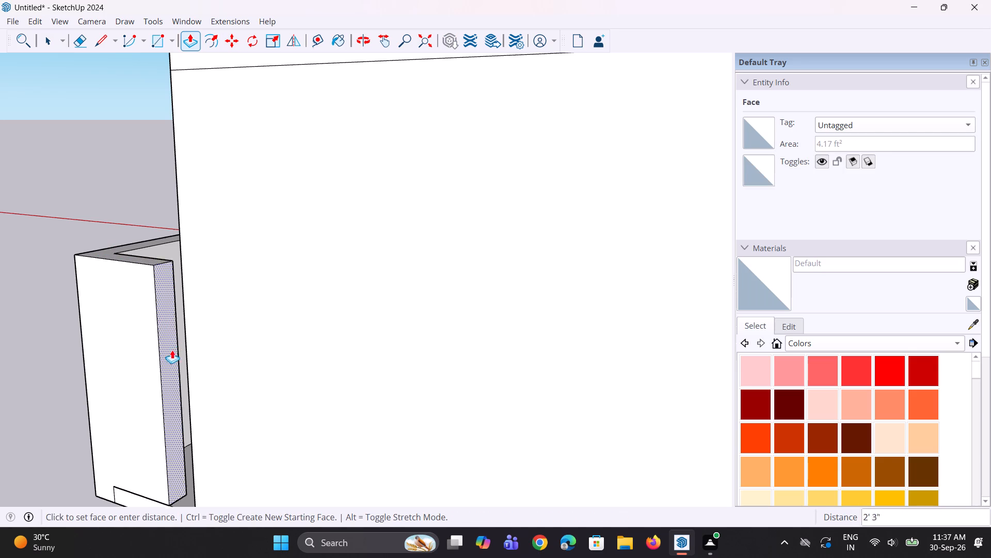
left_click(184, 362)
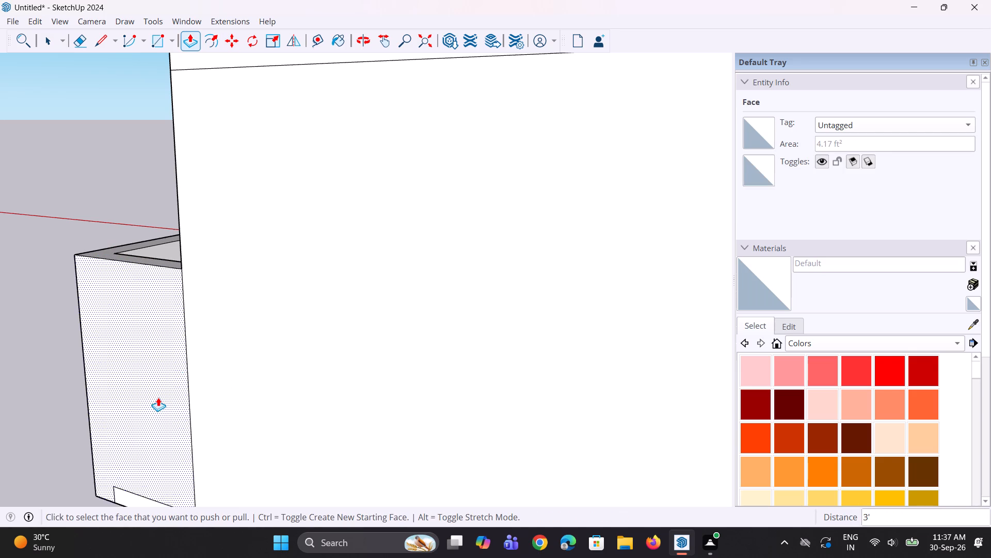
Examine the boundary wall and the house front from the front, the side and above.
scroll(158, 397, "down", 4)
middle_click_drag(165, 394, 477, 431)
scroll(458, 429, "down", 5)
middle_click_drag(389, 415, 743, 428)
scroll(421, 416, "down", 1)
middle_click_drag(422, 417, 629, 433)
middle_click_drag(321, 445, 513, 431)
middle_click_drag(377, 360, 457, 379)
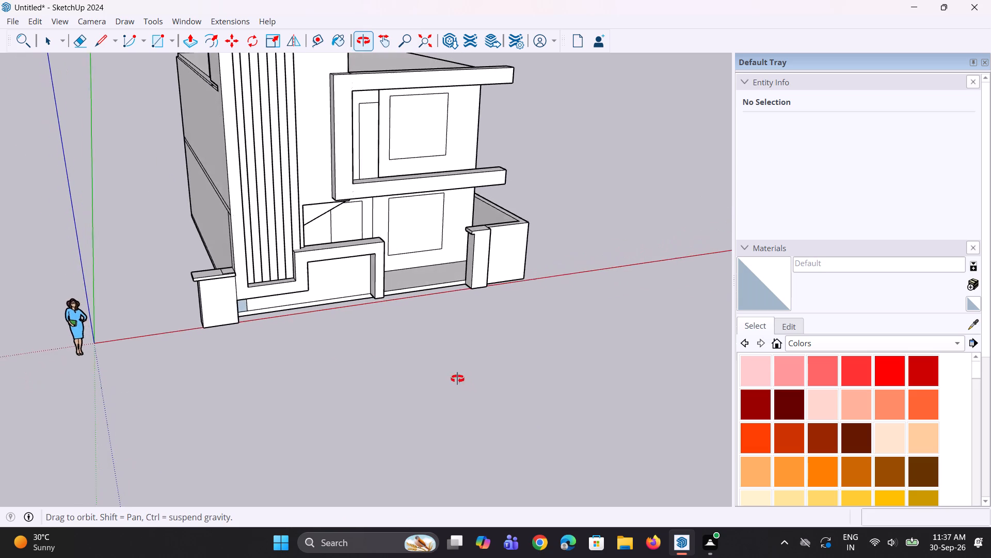
middle_click_drag(457, 379, 456, 379)
middle_click_drag(451, 378, 415, 376)
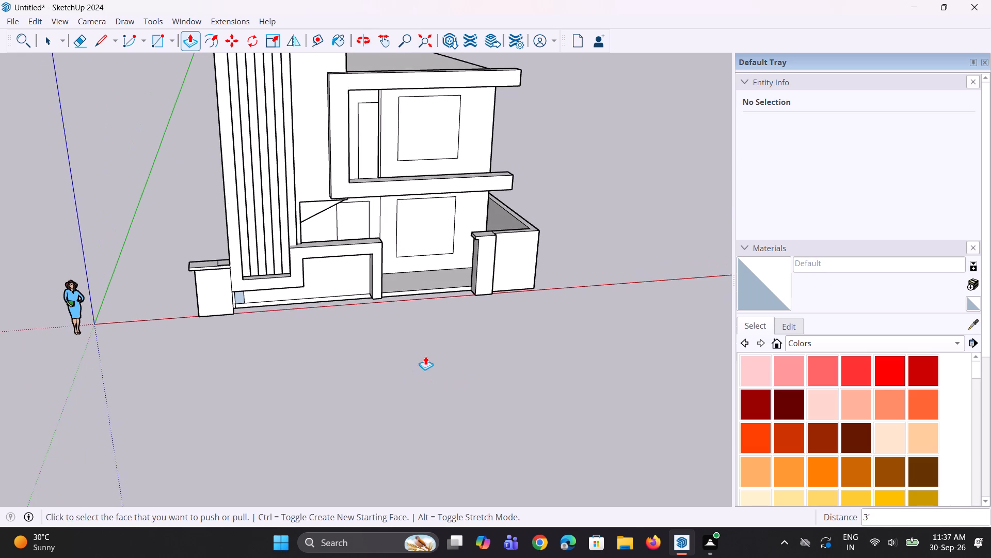
scroll(426, 356, "down", 2)
middle_click_drag(447, 334, 359, 306)
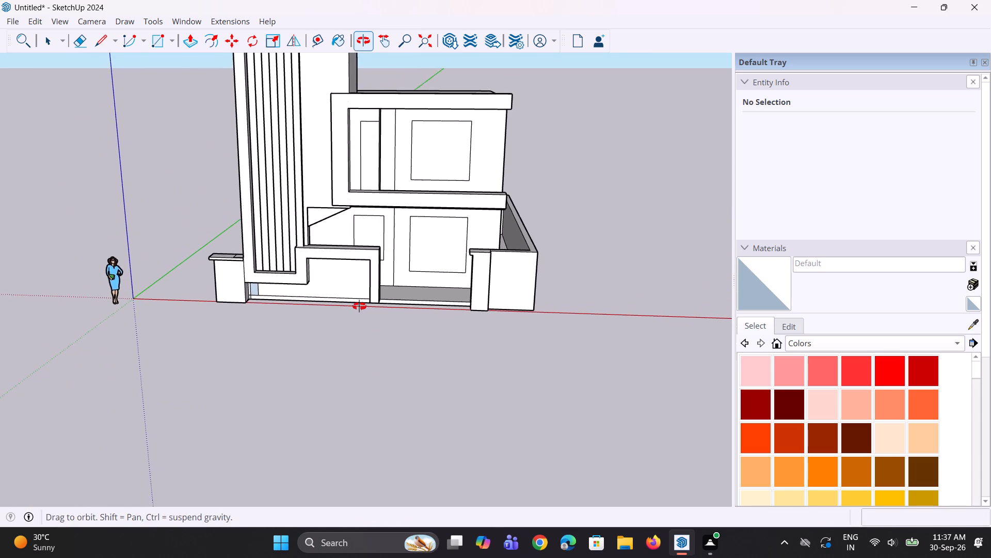
middle_click_drag(359, 306, 357, 306)
scroll(419, 288, "down", 2)
middle_click_drag(471, 270, 431, 457)
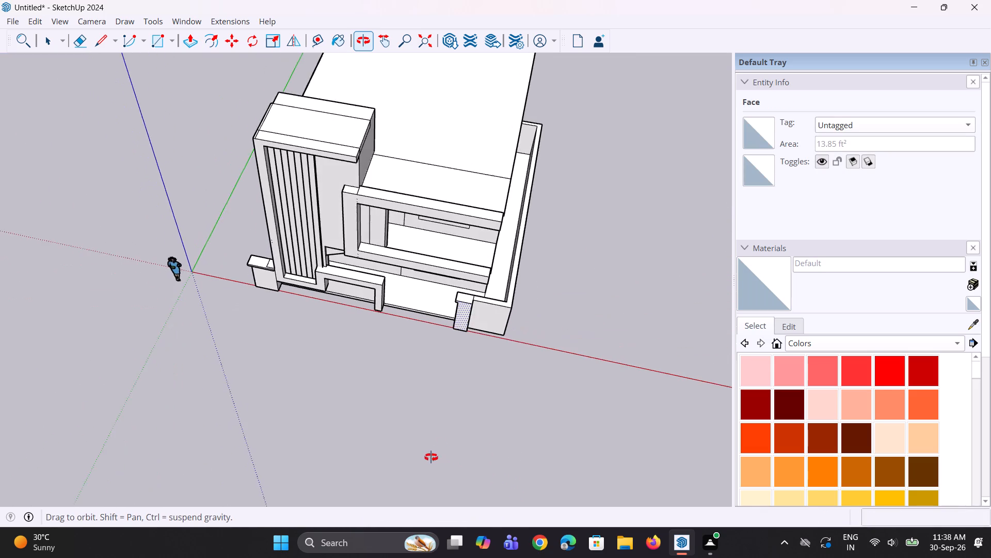
middle_click_drag(431, 457, 431, 454)
middle_click_drag(453, 422, 436, 422)
middle_click_drag(471, 333, 669, 332)
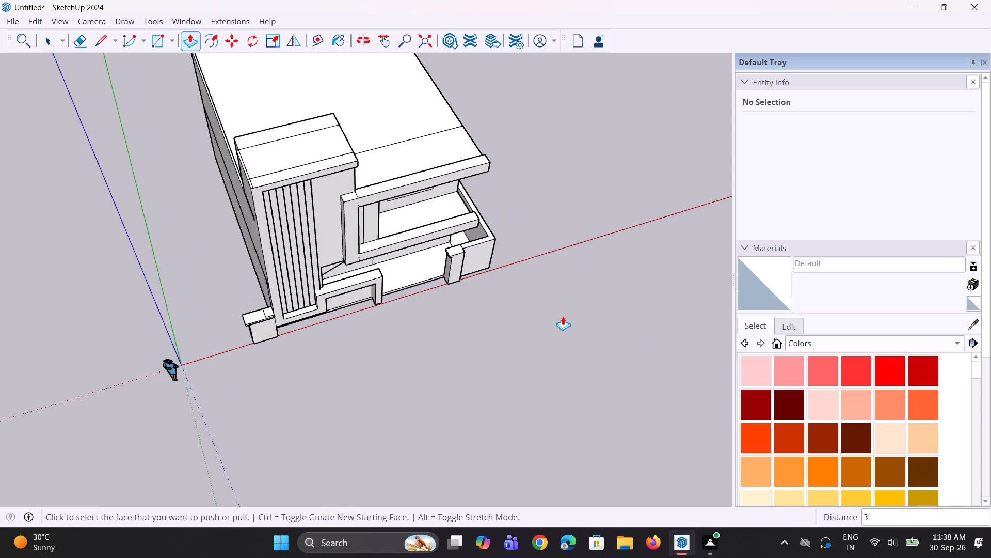
middle_click_drag(432, 295, 381, 291)
Undo the boundary wall completely, including its front section, back to the freestanding capped pillar on the plinth.
key("ctrl+z")
key("ctrl+z")
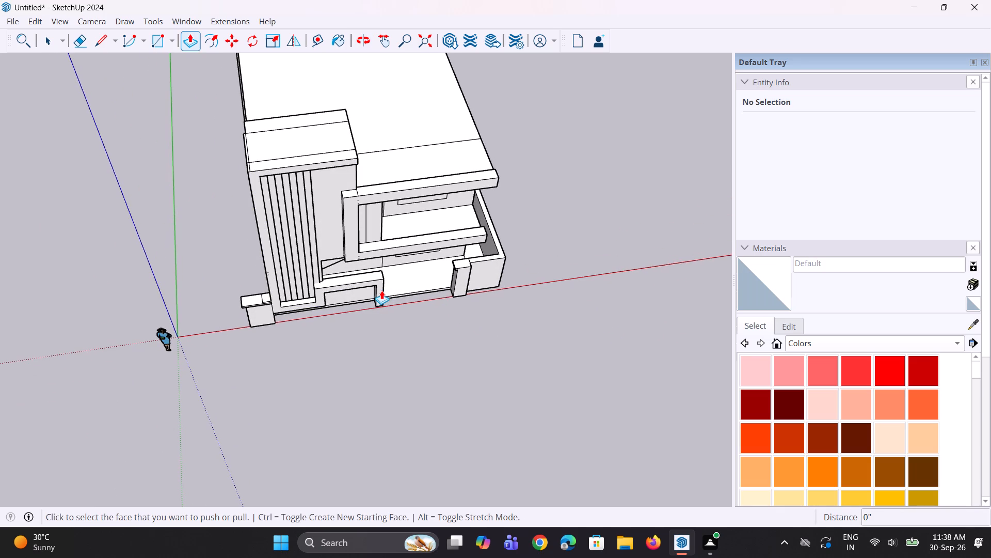
key("ctrl+z")
key("ctrl+z")
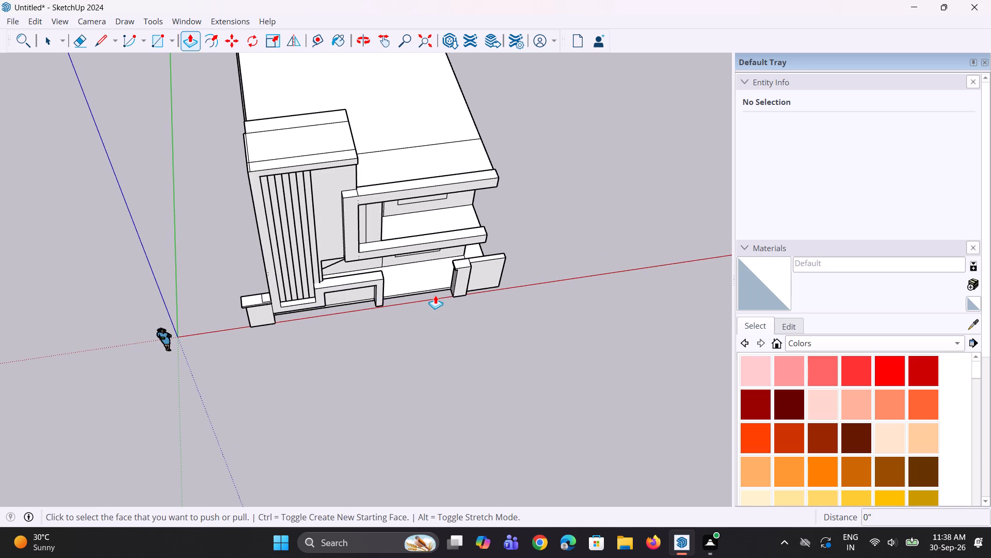
key("ctrl+z")
middle_click(457, 305)
key("ctrl+z")
key("ctrl+z")
key("ctrl+z")
key("ctrl+z")
key("ctrl+z")
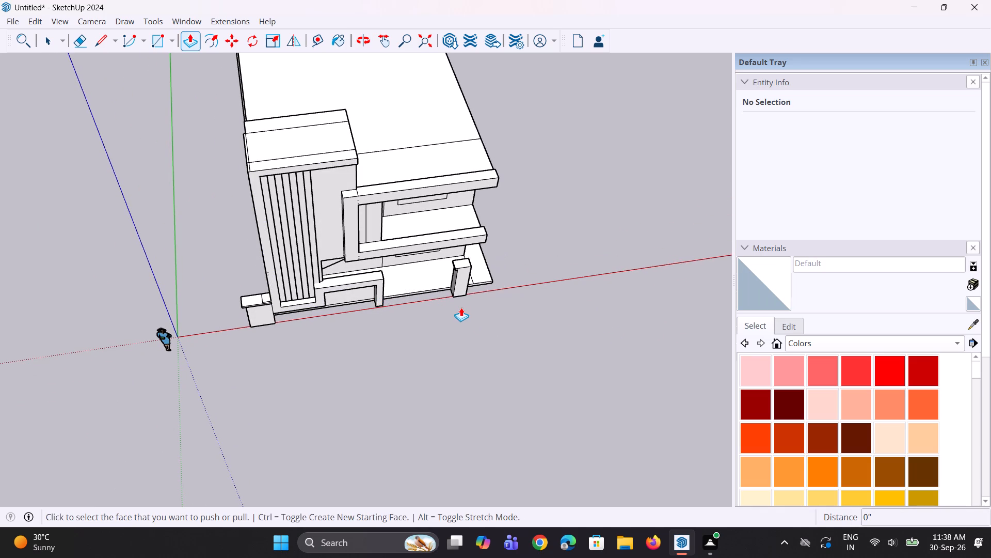
Draw a rectangle about 2' 3 1/4" by 1' 3 1/16" on the plinth's top between the pillar and the house corner.
middle_click_drag(470, 304, 284, 250)
scroll(486, 349, "up", 2)
middle_click_drag(478, 343, 430, 220)
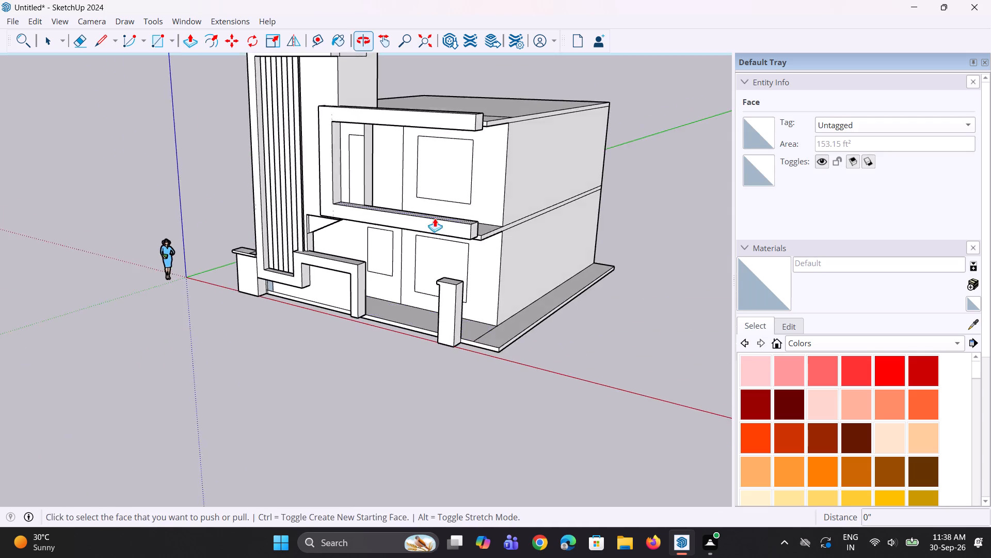
scroll(466, 302, "up", 3)
middle_click_drag(469, 313, 421, 329)
scroll(452, 401, "up", 3)
key("r")
scroll(468, 398, "up", 2)
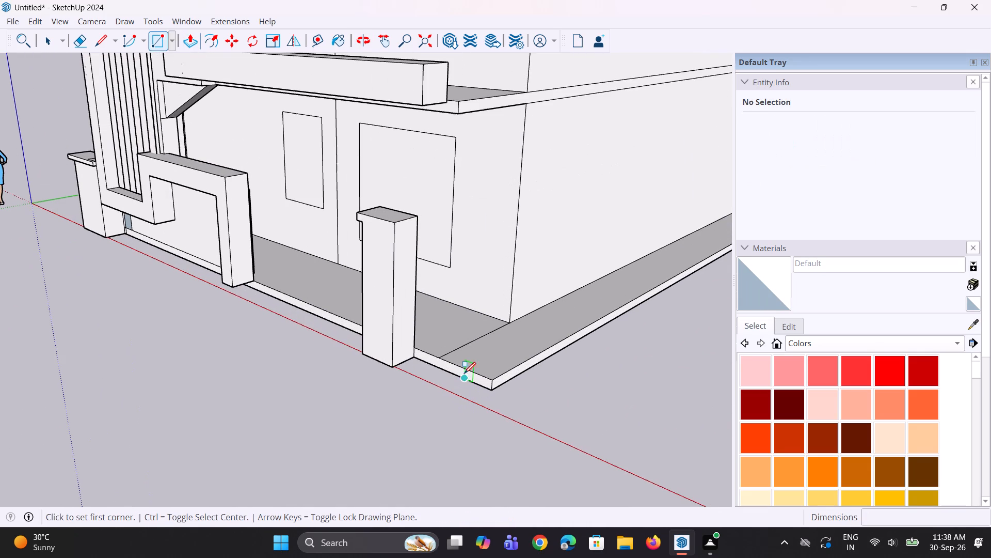
left_click(452, 321)
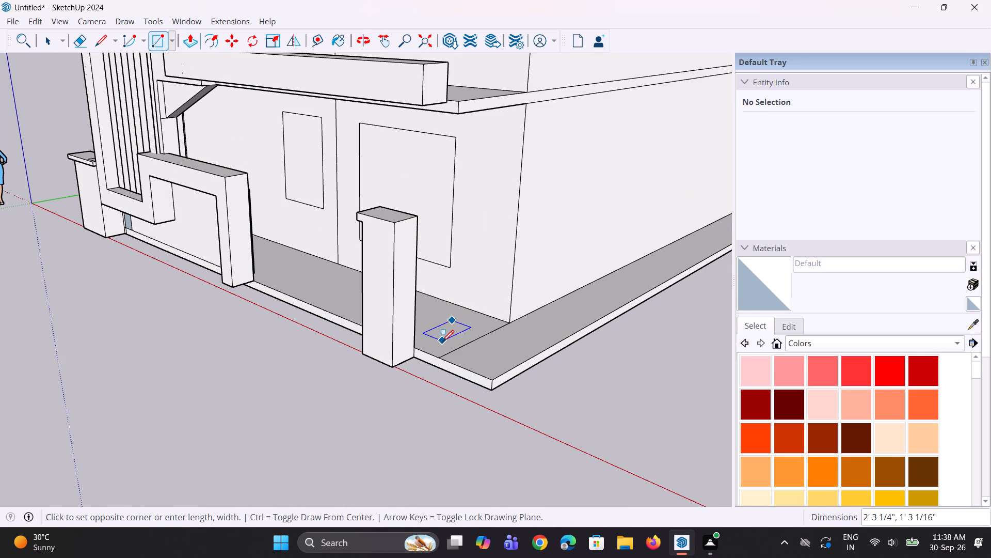
left_click(442, 342)
Move the rectangle's front edge inward along the green axis, toward the house.
middle_click_drag(449, 355, 469, 371)
scroll(442, 335, "up", 5)
key("space")
key("space")
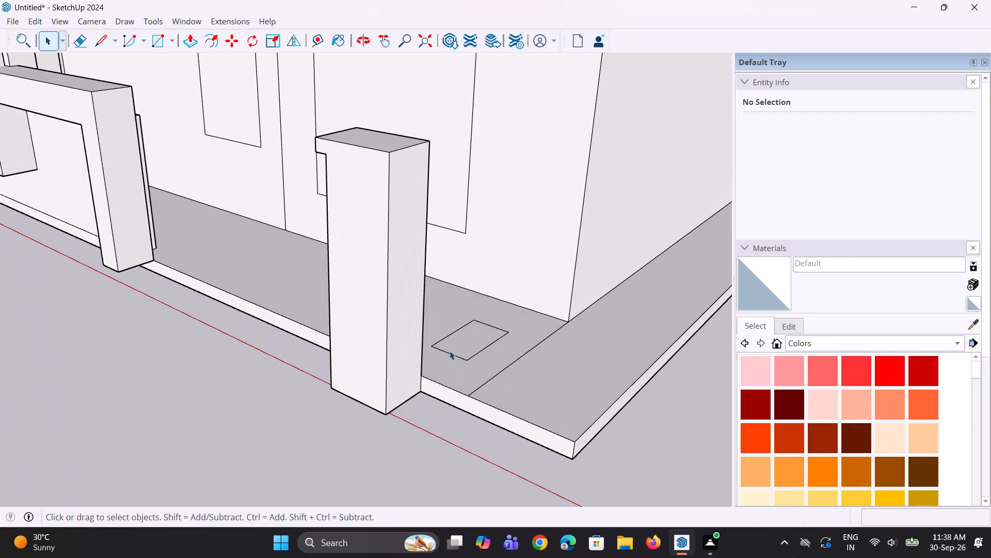
scroll(451, 351, "up", 1)
left_click(454, 357)
scroll(463, 359, "up", 2)
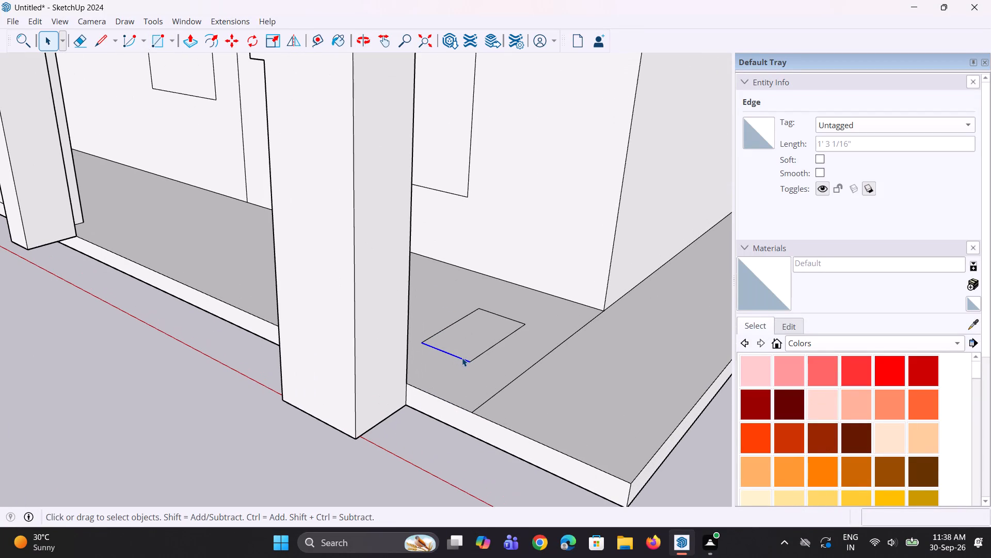
key("m")
left_click(468, 360)
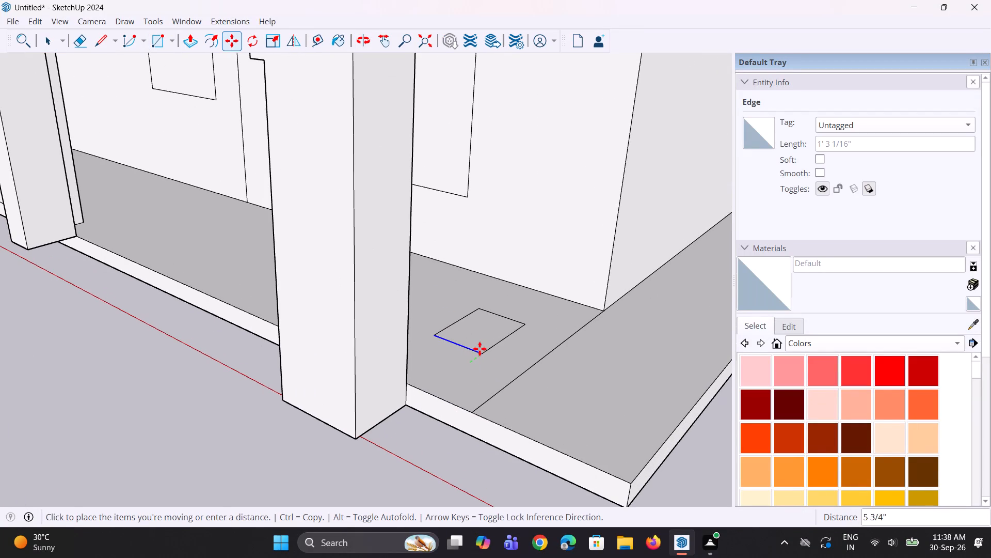
left_click(484, 347)
key("space")
key("space")
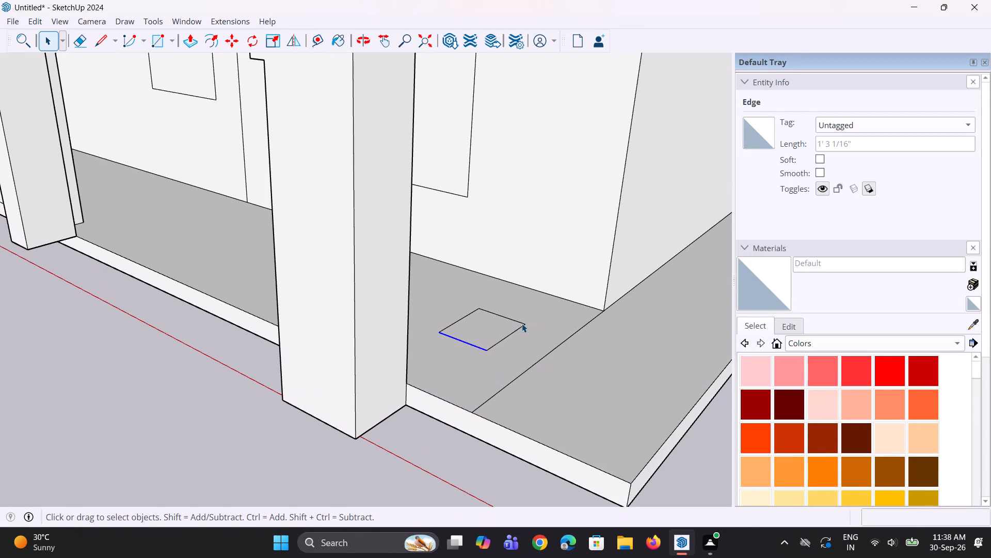
Move the rectangle's rear edge about 9 7/8" toward its front edge, making the rectangle about 9 11/16" deep.
left_click(521, 322)
key("m")
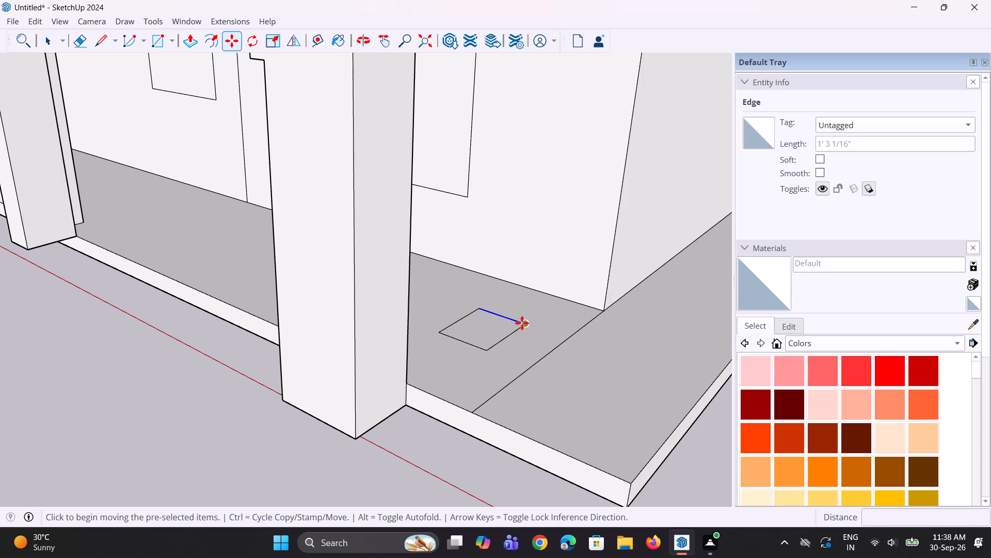
left_click(524, 324)
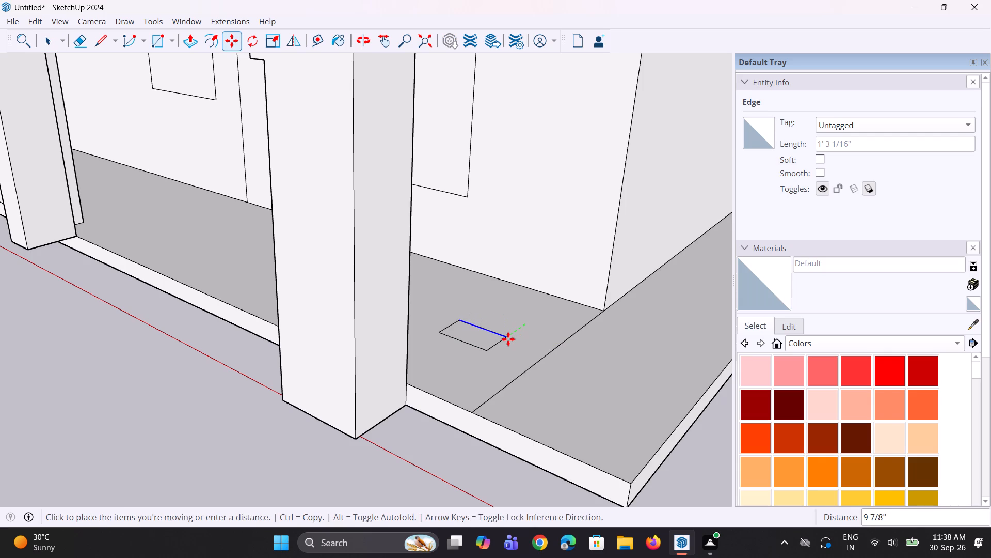
left_click(508, 339)
key("space")
Move the rectangle's pillar-side edge inward along the red axis, shortening the rectangle on the plinth.
middle_click(503, 362)
scroll(503, 362, "up", 1)
key("space")
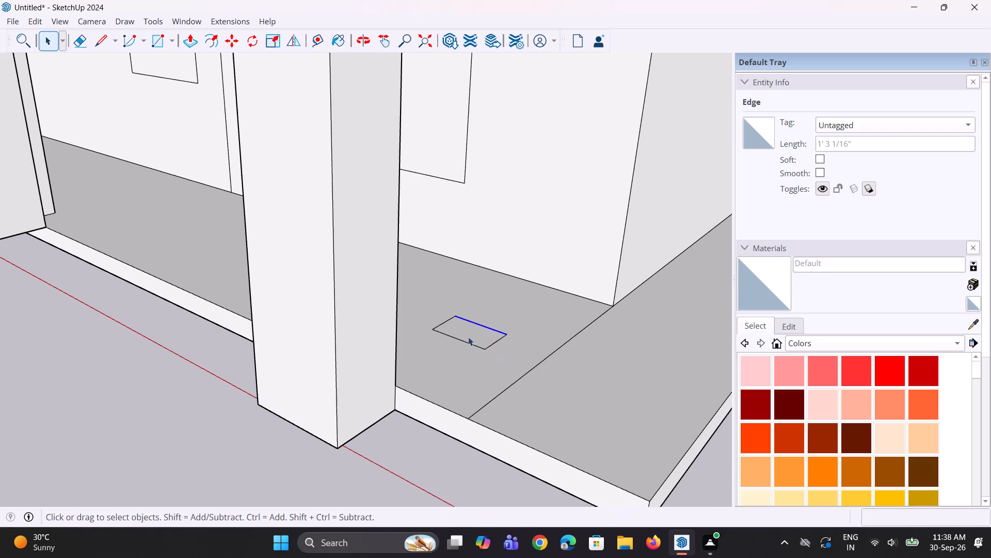
scroll(465, 325, "up", 2)
left_click(438, 325)
scroll(438, 325, "up", 3)
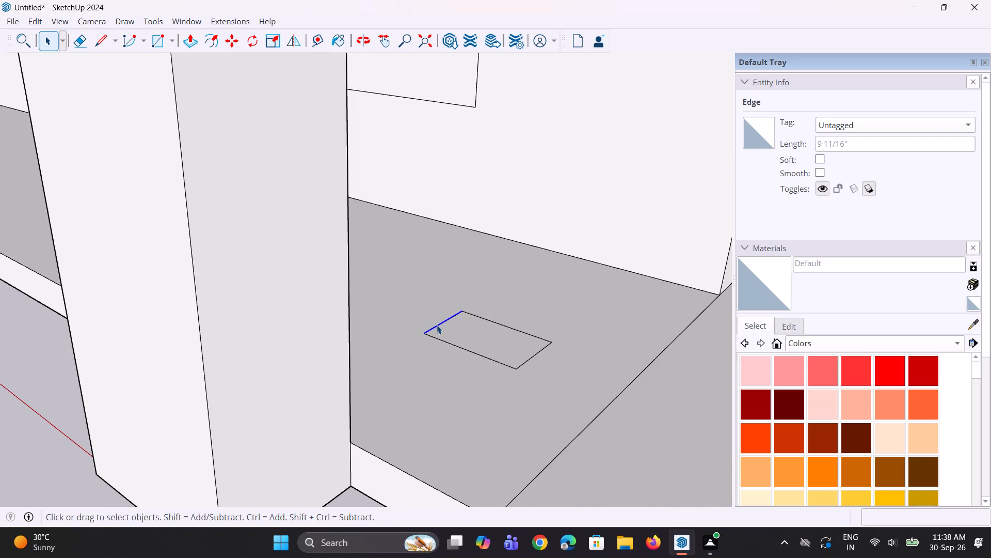
key("m")
left_click(427, 331)
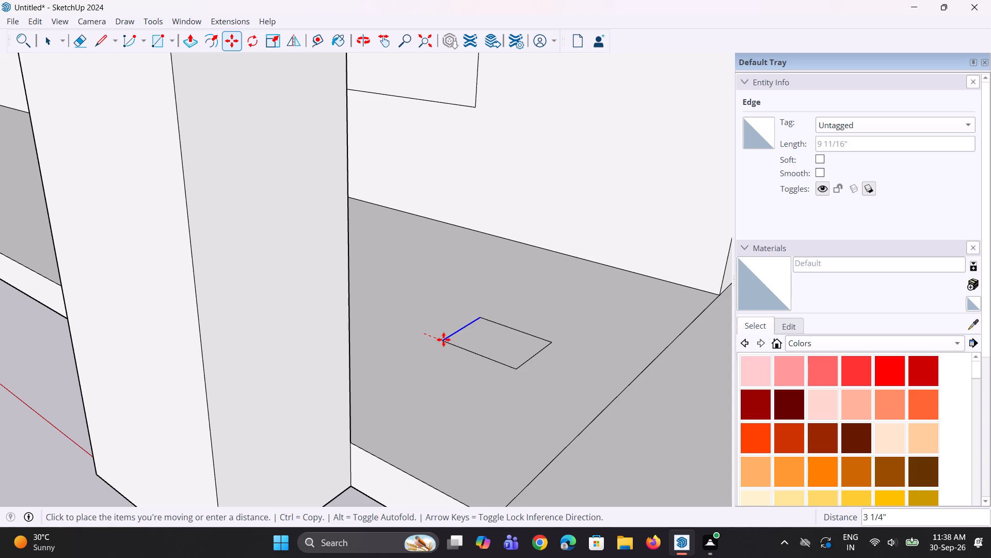
left_click(446, 340)
Move the rectangle's face about 6 1/2" along the red axis, away from the capped pillar.
scroll(474, 405, "down", 10)
middle_click_drag(508, 428, 539, 437)
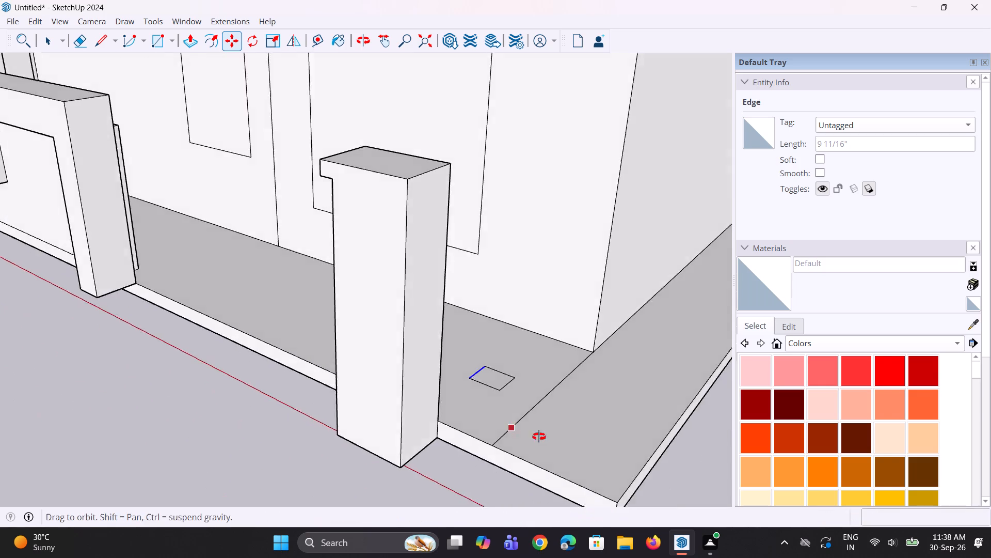
middle_click_drag(539, 437, 560, 440)
scroll(497, 420, "down", 11)
middle_click_drag(494, 412, 483, 319)
scroll(504, 382, "up", 9)
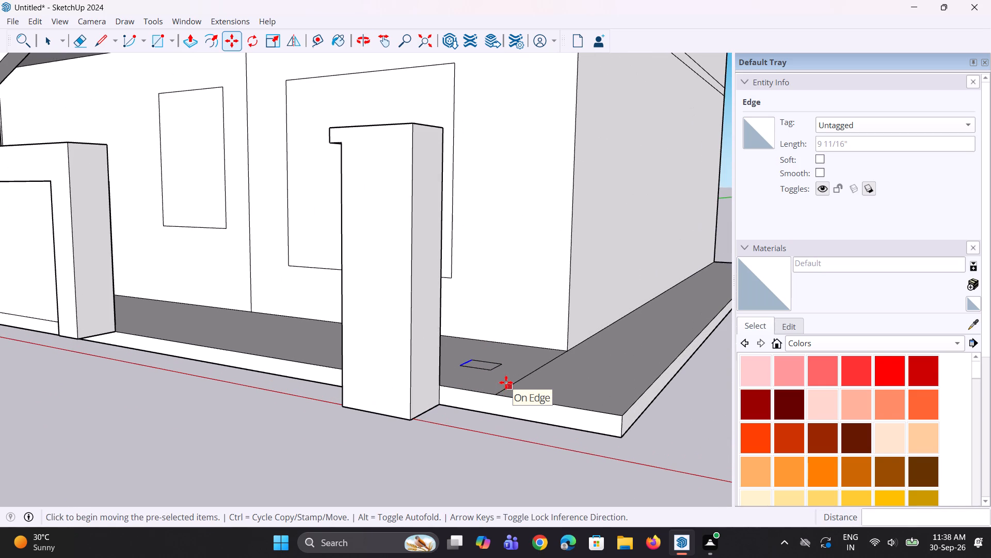
scroll(499, 381, "up", 4)
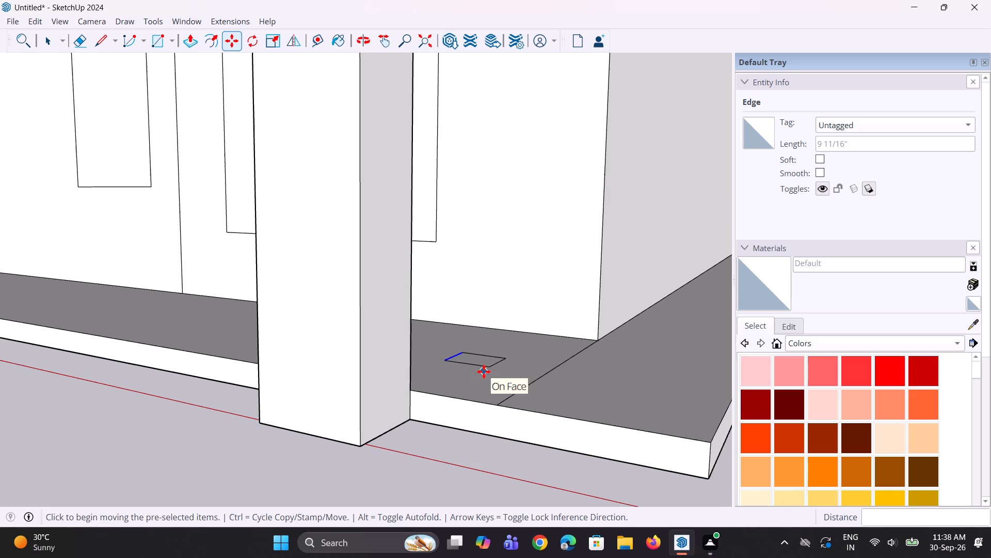
key("space")
key("space")
left_click(482, 361)
middle_click_drag(481, 372, 500, 497)
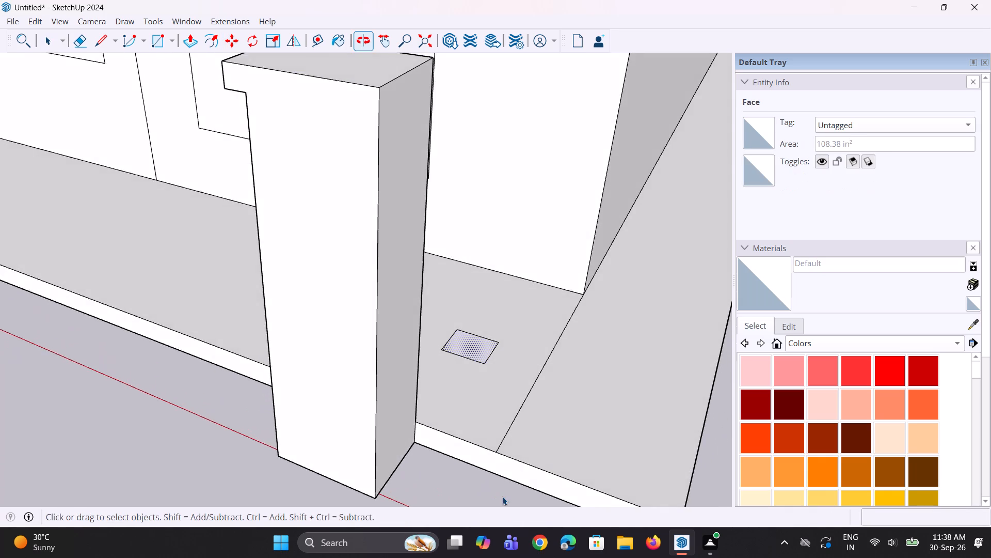
scroll(481, 366, "up", 3)
key("m")
left_click(486, 363)
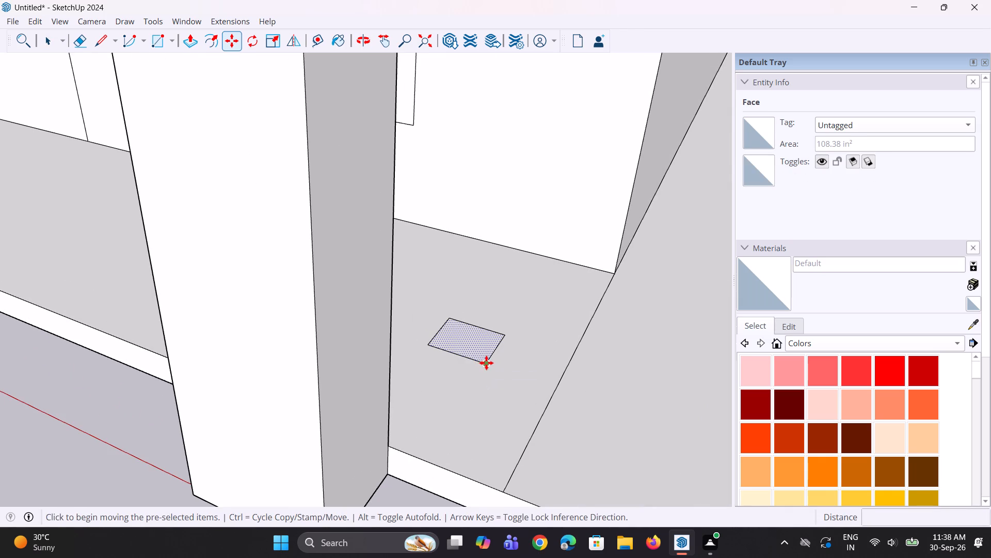
double_click(521, 380)
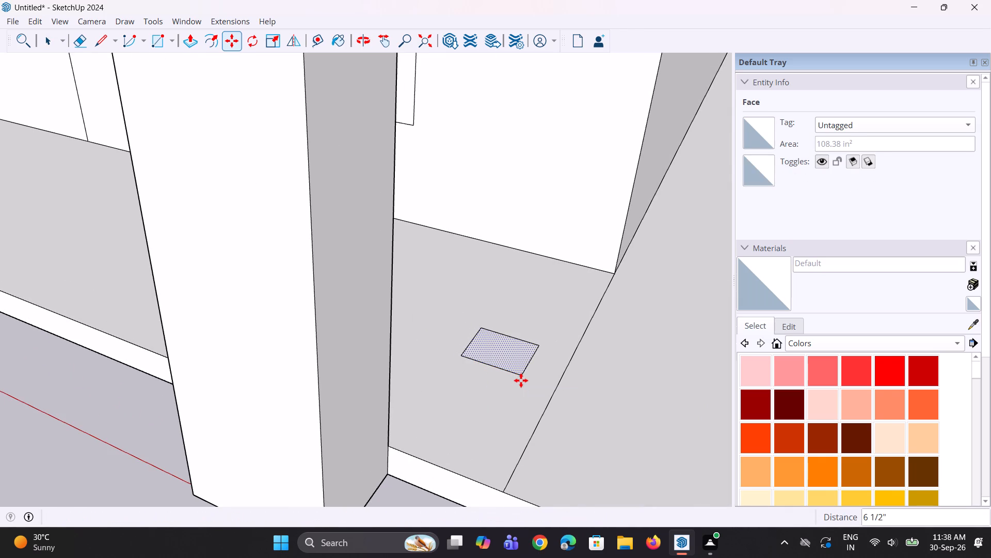
Move the rectangle about 5 1/16" toward the plinth's front edge and about 4 1/4" farther from the pillar along the red axis.
left_click(520, 376)
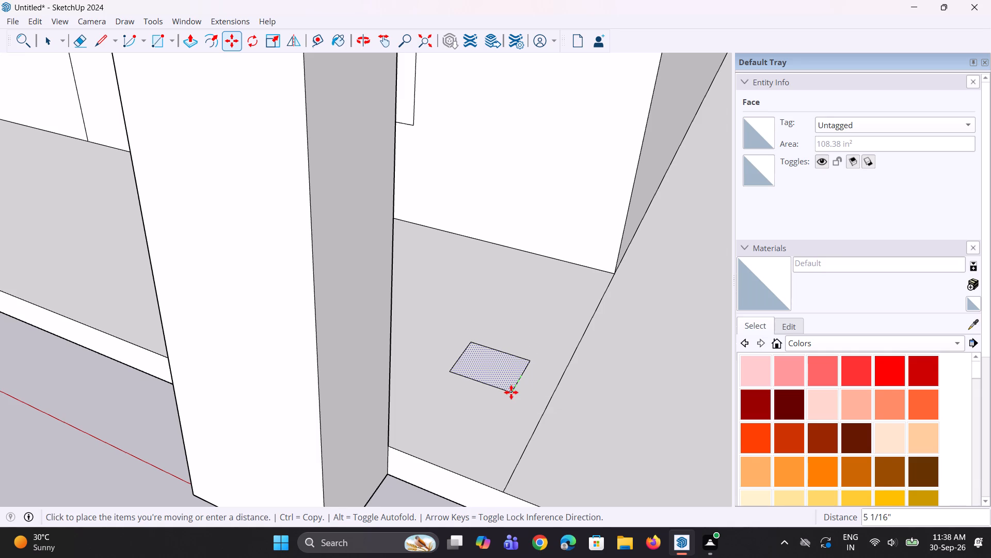
left_click(511, 392)
left_click(511, 392)
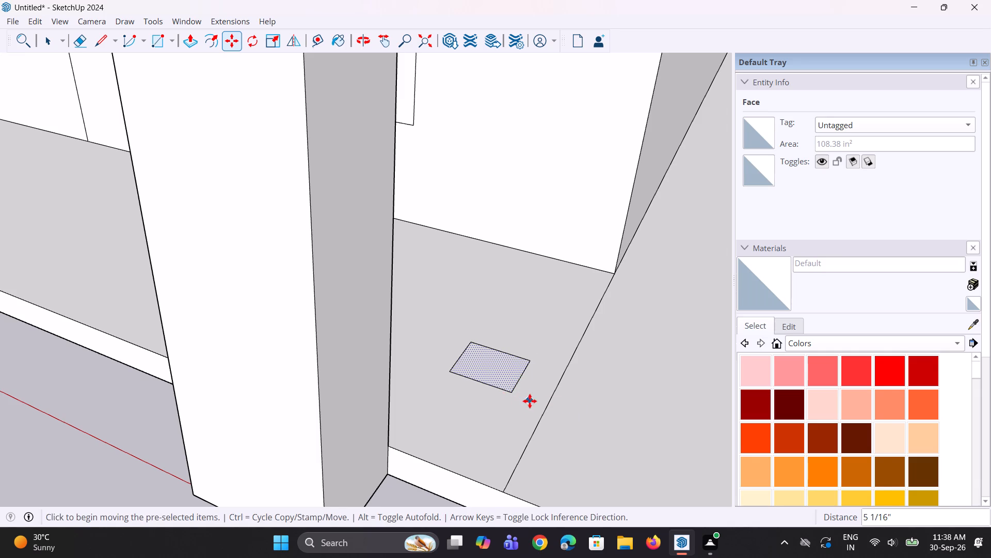
key("space")
key("m")
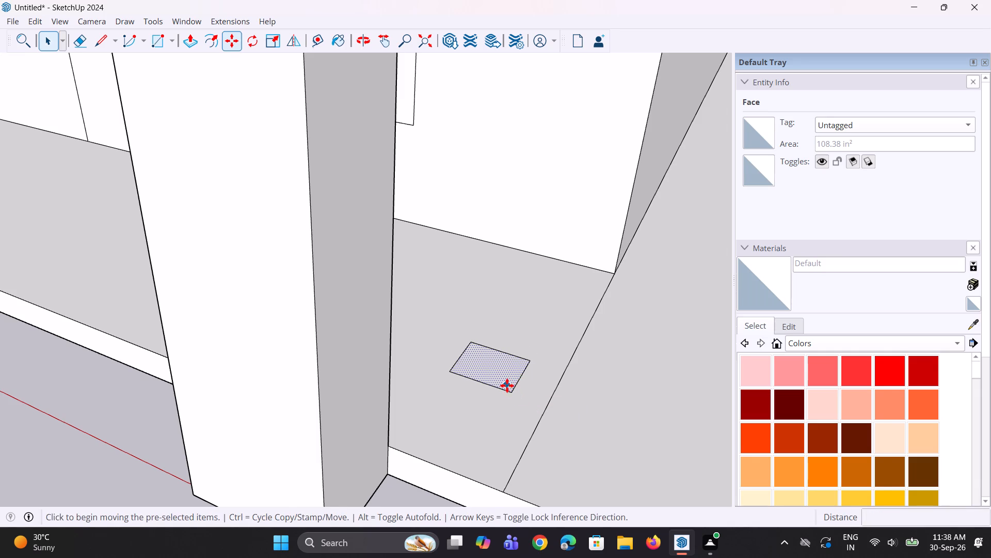
left_click(510, 394)
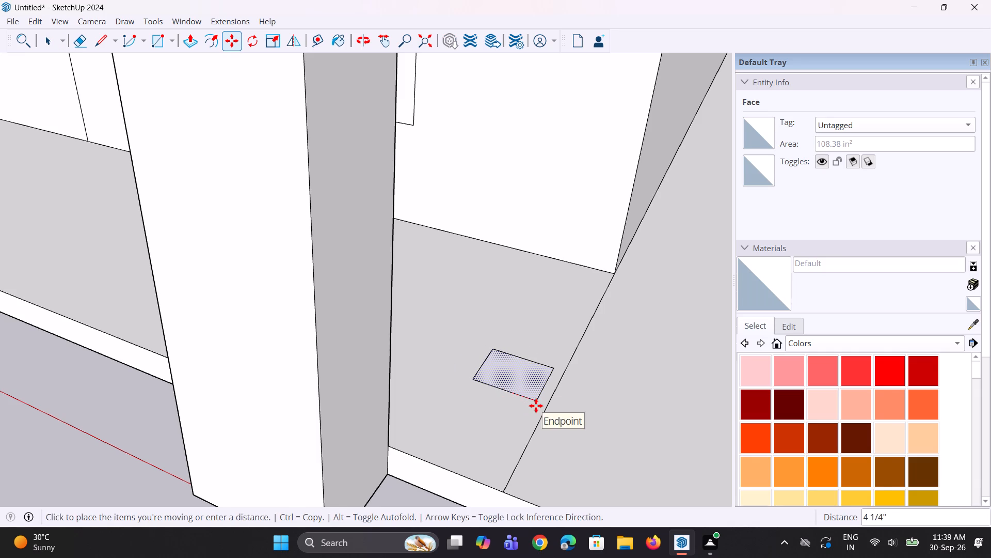
left_click(536, 406)
Push/Pull the rectangle up about 10' 10 3/4" into a slender column reaching the first-floor slab.
scroll(501, 405, "down", 5)
middle_click_drag(517, 393, 520, 361)
scroll(516, 372, "down", 3)
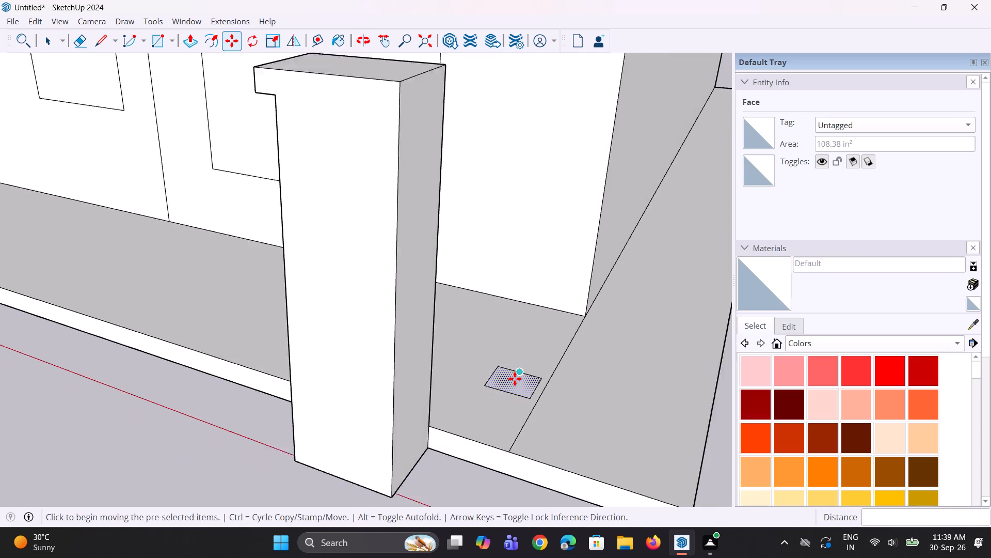
scroll(515, 379, "down", 8)
middle_click_drag(516, 380, 520, 364)
scroll(520, 364, "up", 3)
key("p")
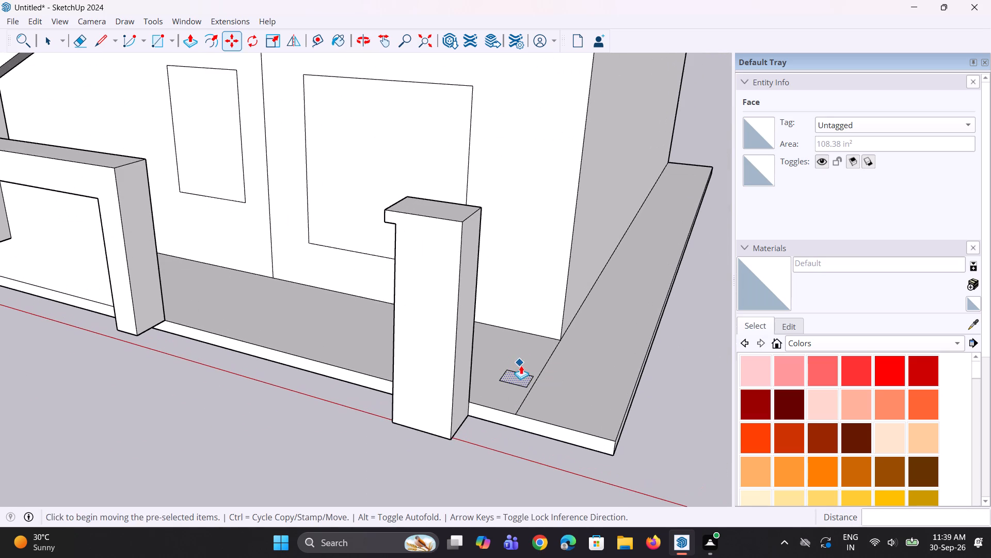
key("space")
key("space")
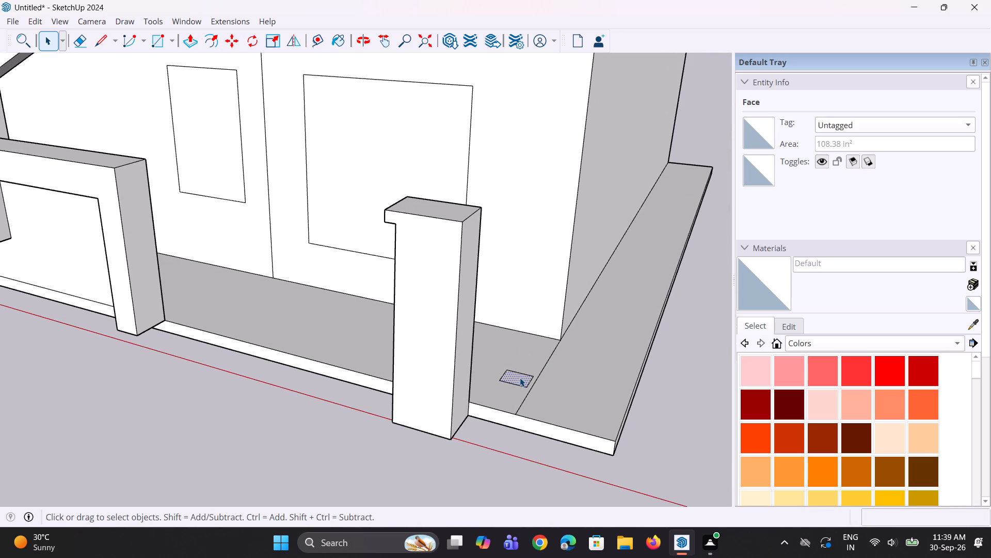
left_click(520, 378)
key("p")
left_click(520, 379)
scroll(520, 355, "down", 1)
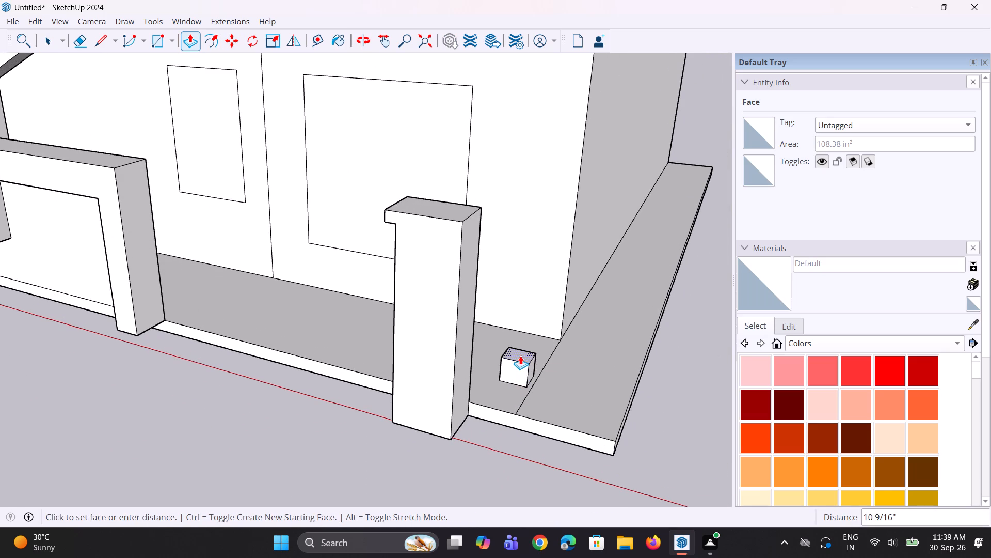
scroll(520, 355, "down", 2)
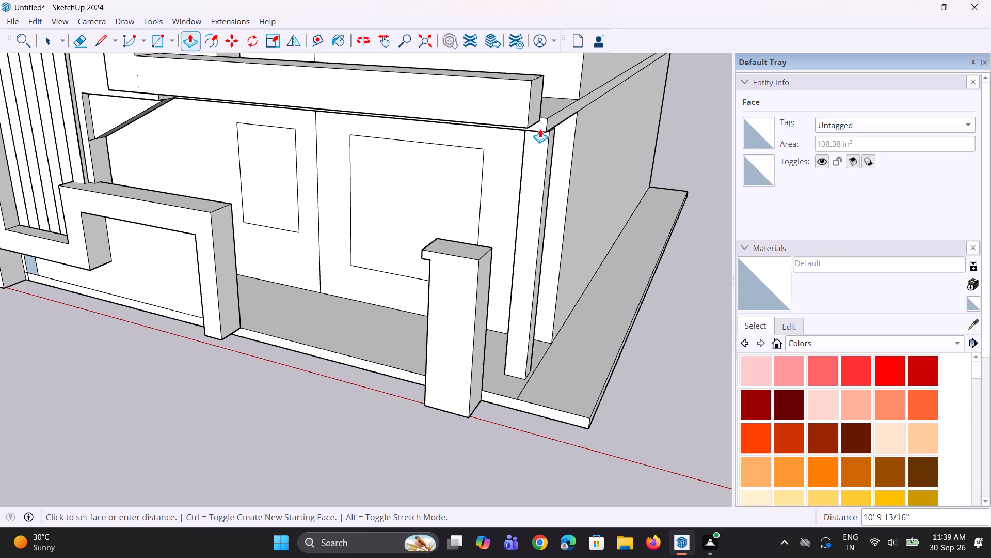
left_click(540, 127)
Examine the new column's position against the slab, front beam and capped pillar from the front, above and the side.
middle_click_drag(538, 184, 569, 95)
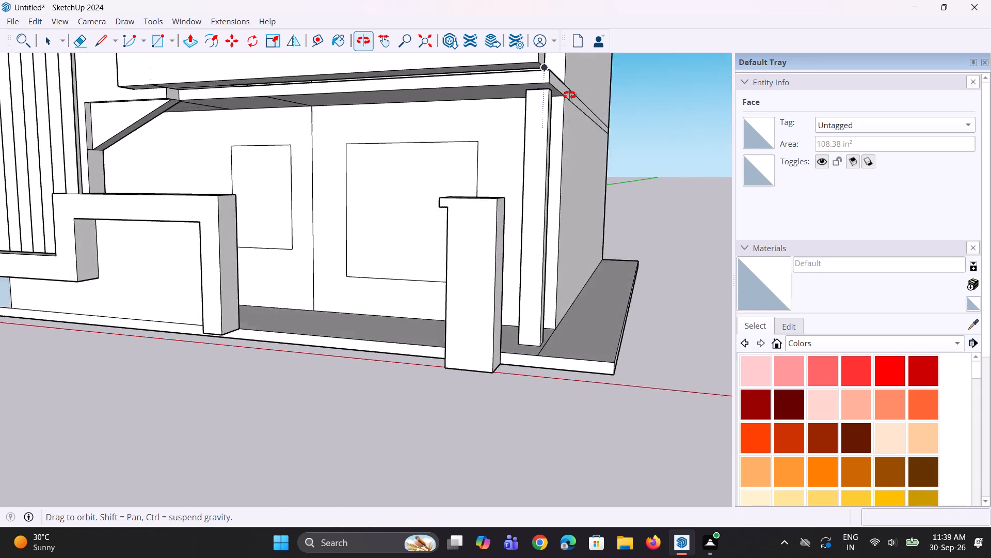
middle_click_drag(569, 95, 477, 354)
scroll(502, 293, "down", 5)
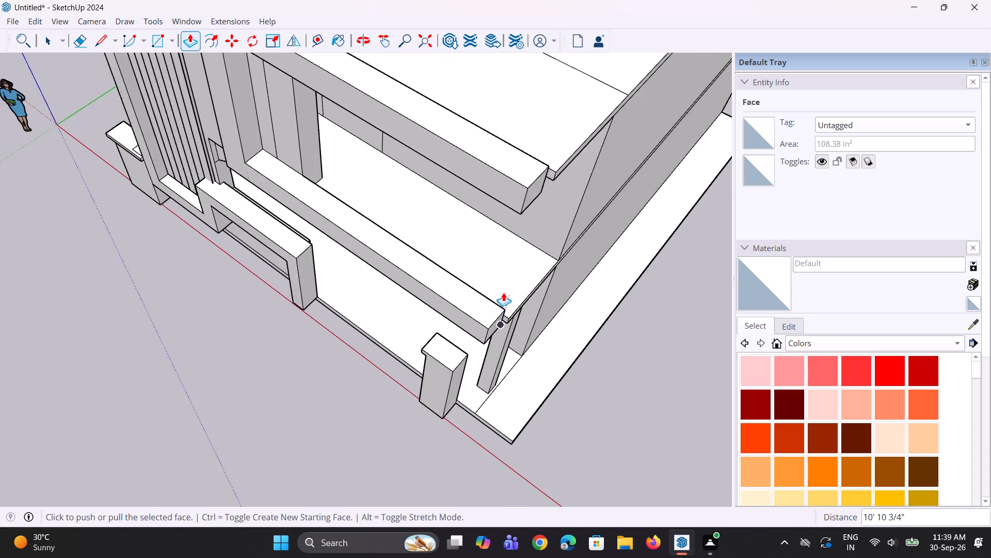
middle_click_drag(494, 296, 584, 198)
scroll(529, 242, "down", 4)
middle_click_drag(527, 246, 236, 273)
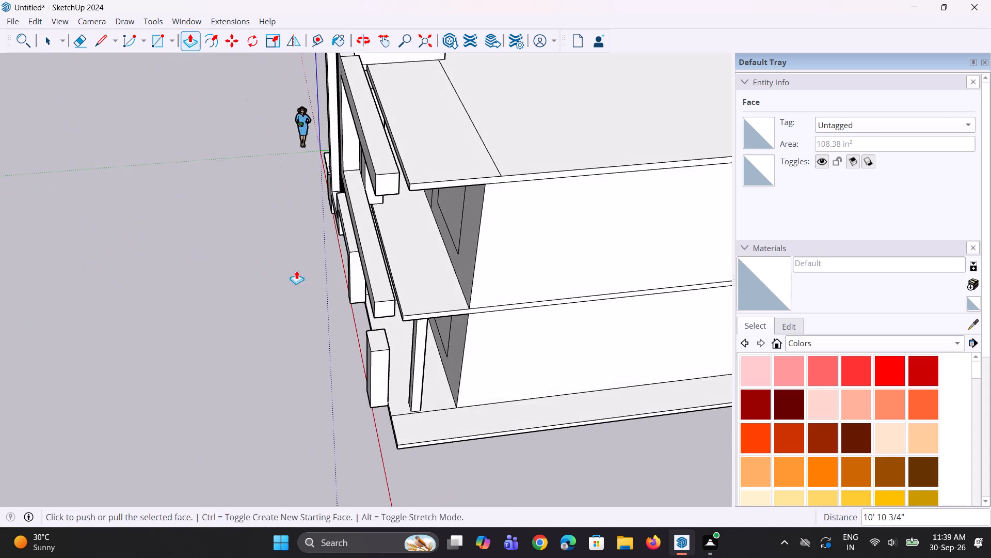
middle_click_drag(329, 286, 297, 275)
scroll(357, 296, "up", 5)
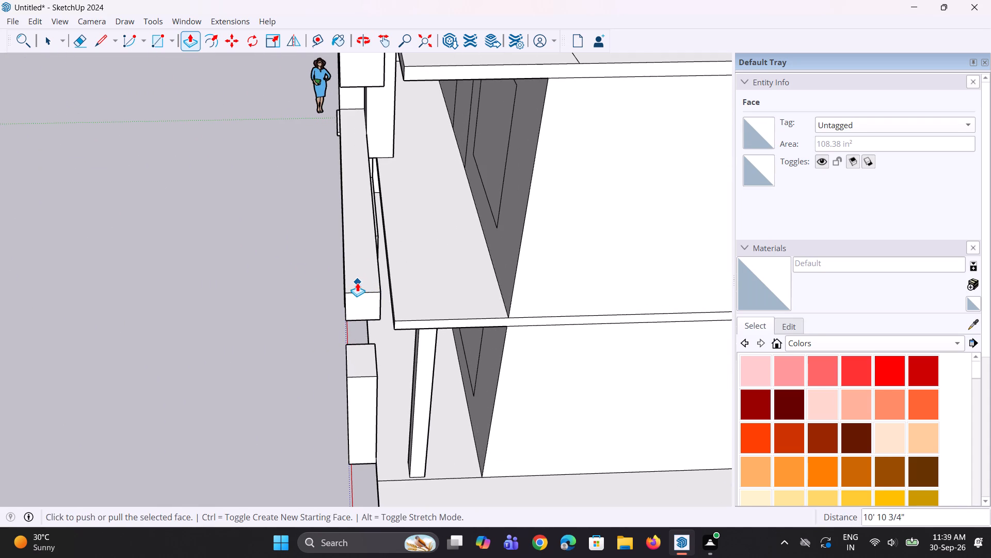
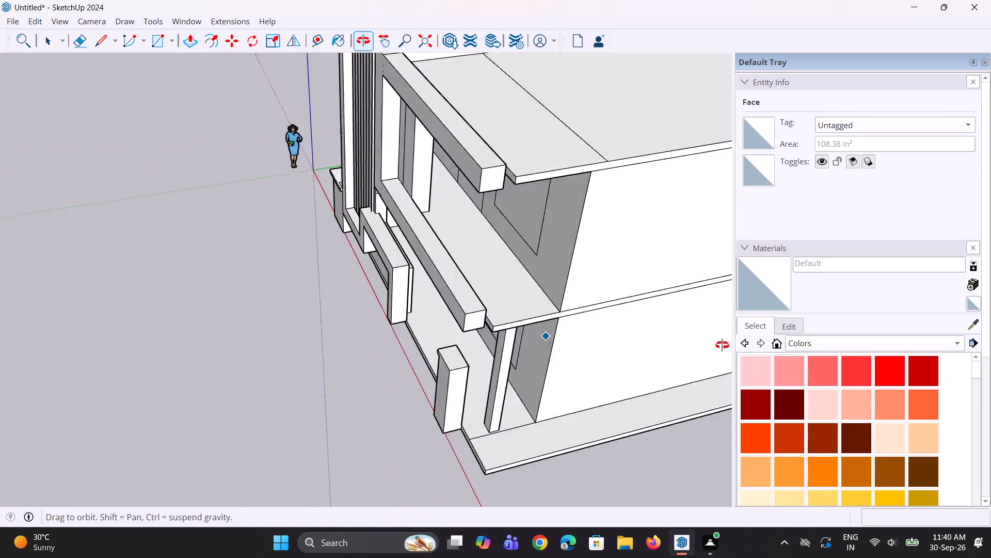
Examine the first-floor slab's front edge against the front beam and the slender column from the front, side and above.
scroll(406, 313, "down", 4)
middle_click_drag(396, 346, 542, 285)
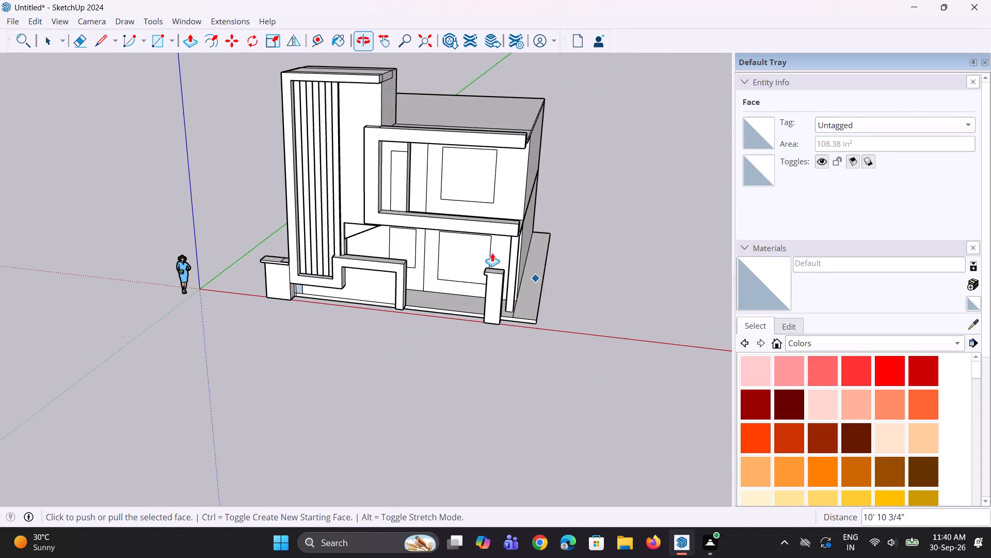
scroll(455, 238, "up", 4)
middle_click_drag(438, 259, 474, 249)
scroll(350, 268, "up", 4)
middle_click_drag(350, 263, 403, 258)
scroll(366, 259, "up", 5)
scroll(361, 254, "down", 8)
middle_click_drag(463, 269, 181, 332)
scroll(324, 297, "down", 5)
middle_click_drag(420, 328, 333, 351)
scroll(354, 330, "up", 2)
key("space")
key("space")
middle_click_drag(456, 346, 366, 331)
scroll(368, 323, "up", 3)
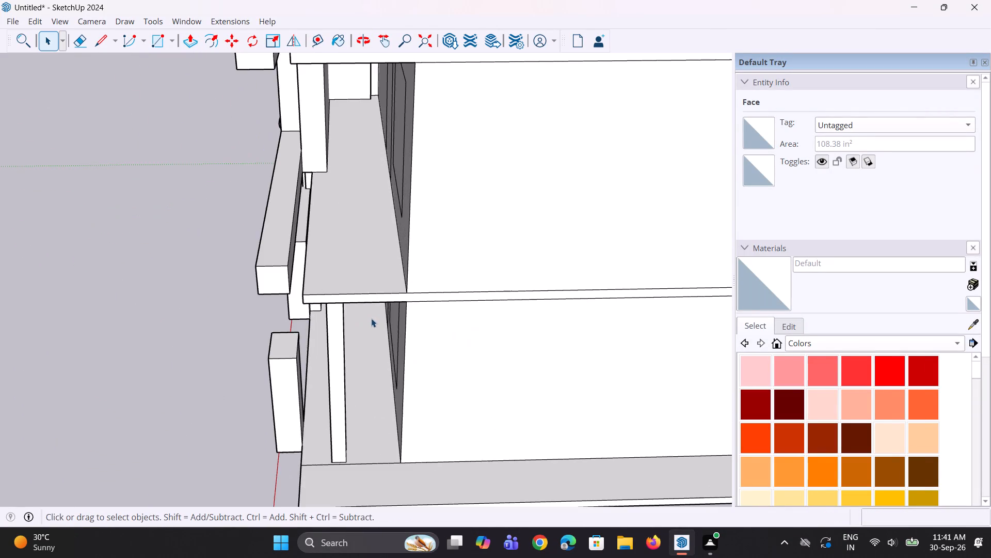
scroll(380, 302, "up", 4)
middle_click_drag(367, 281, 283, 338)
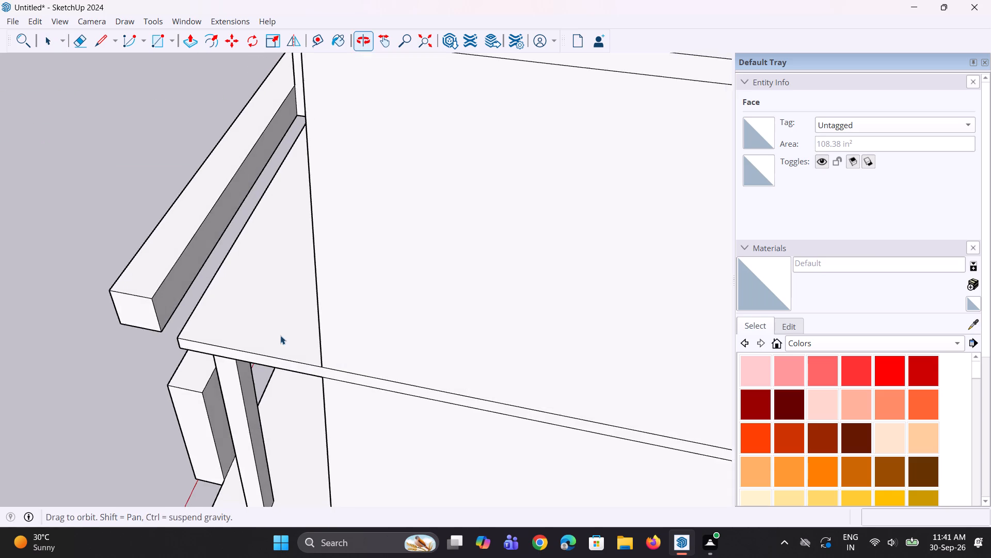
scroll(297, 313, "up", 3)
middle_click_drag(287, 316, 421, 306)
scroll(267, 378, "up", 2)
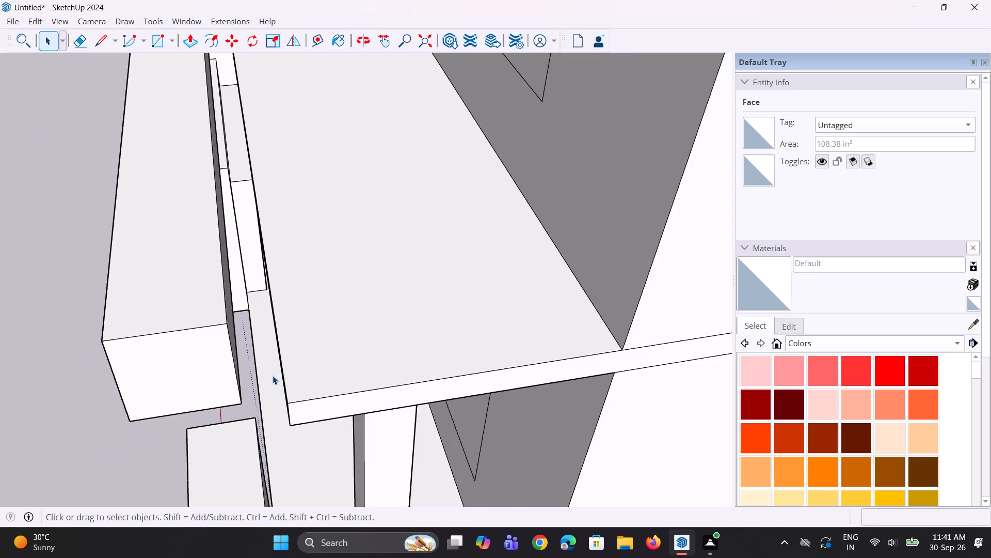
scroll(273, 376, "up", 2)
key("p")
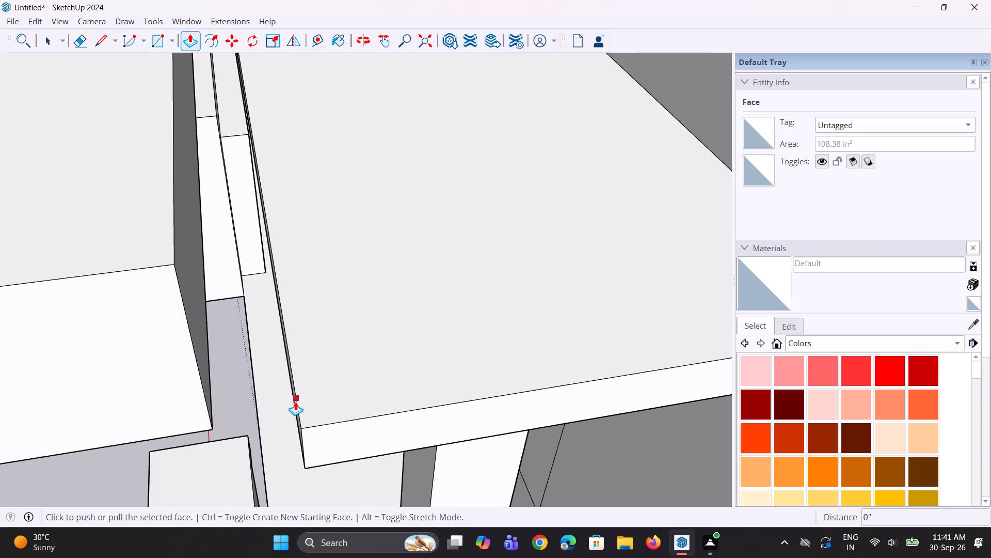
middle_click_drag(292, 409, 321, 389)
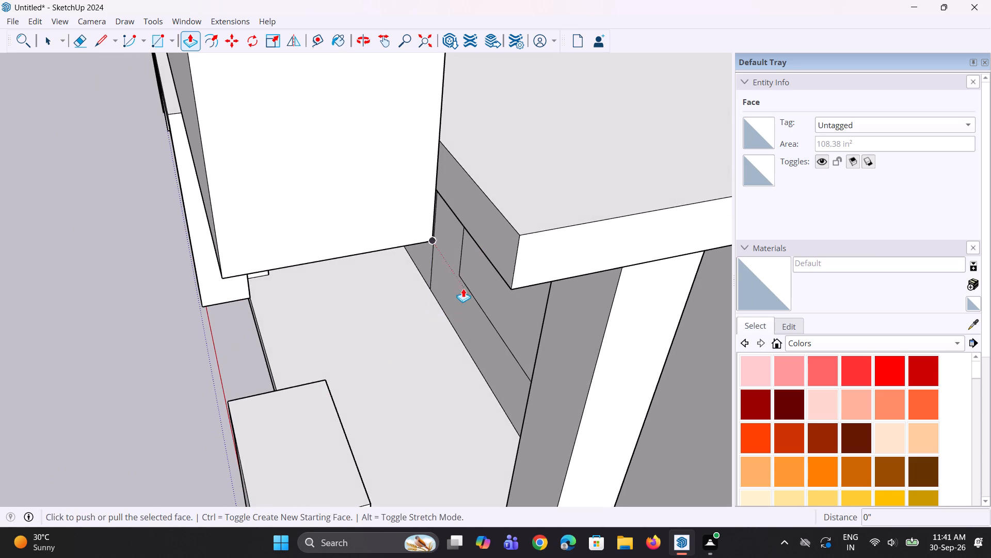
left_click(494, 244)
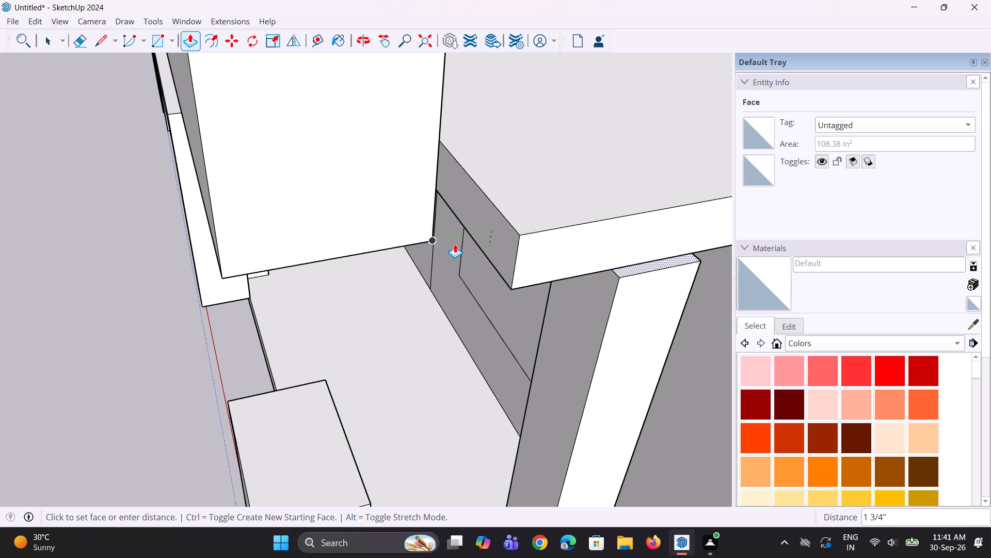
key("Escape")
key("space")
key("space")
Push/Pull the first-floor slab's front edge face outward about 7 9/16" to meet the front beam.
left_click(478, 244)
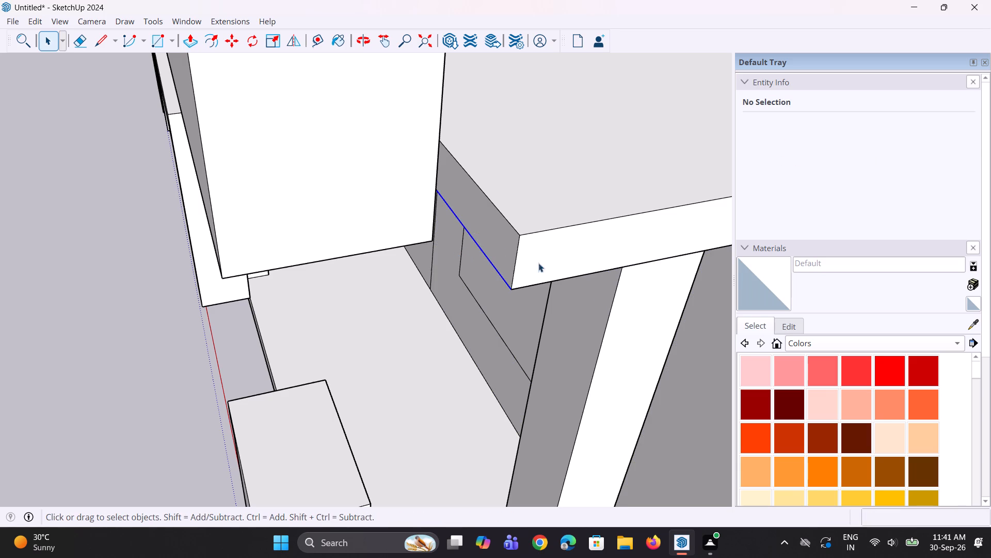
middle_click_drag(490, 277, 483, 280)
left_click(456, 260)
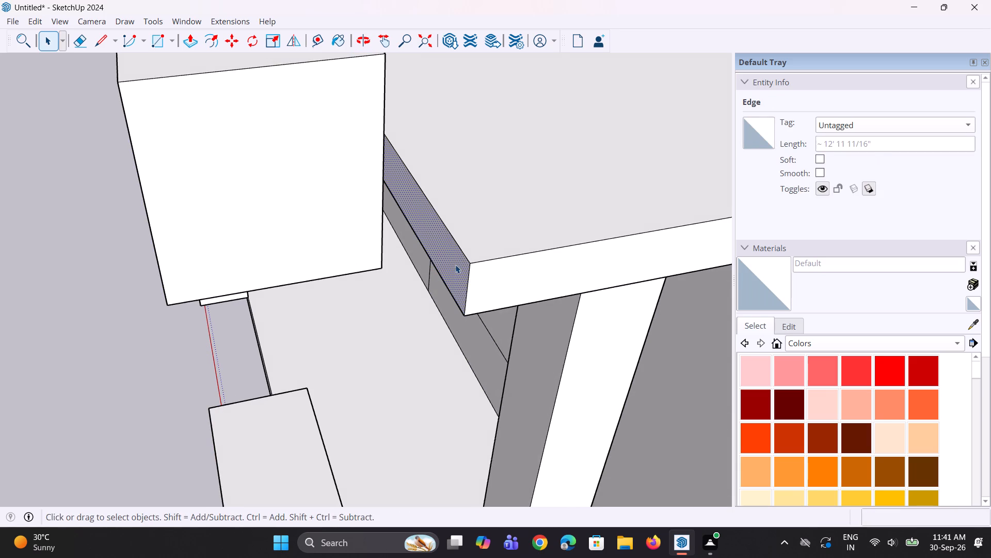
key("p")
left_click(458, 265)
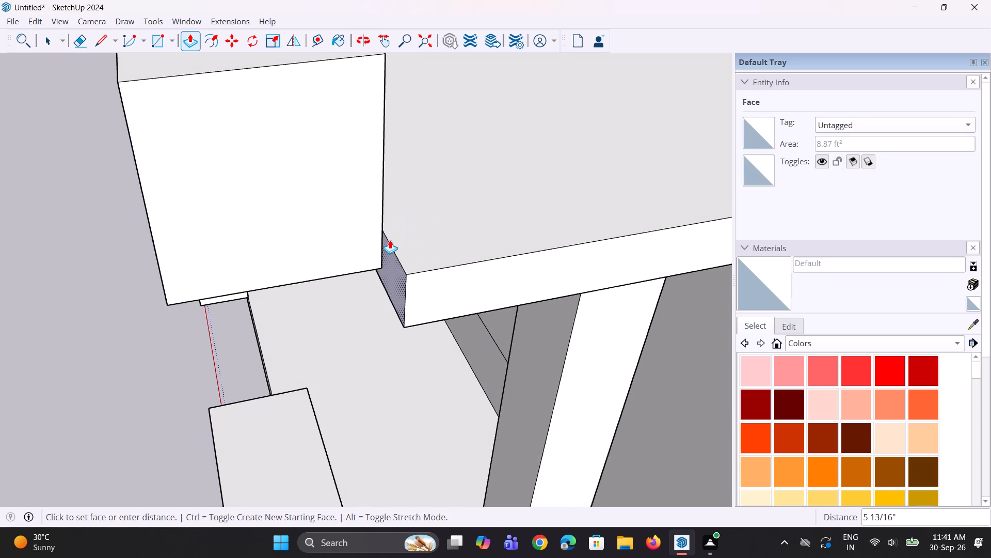
left_click(385, 236)
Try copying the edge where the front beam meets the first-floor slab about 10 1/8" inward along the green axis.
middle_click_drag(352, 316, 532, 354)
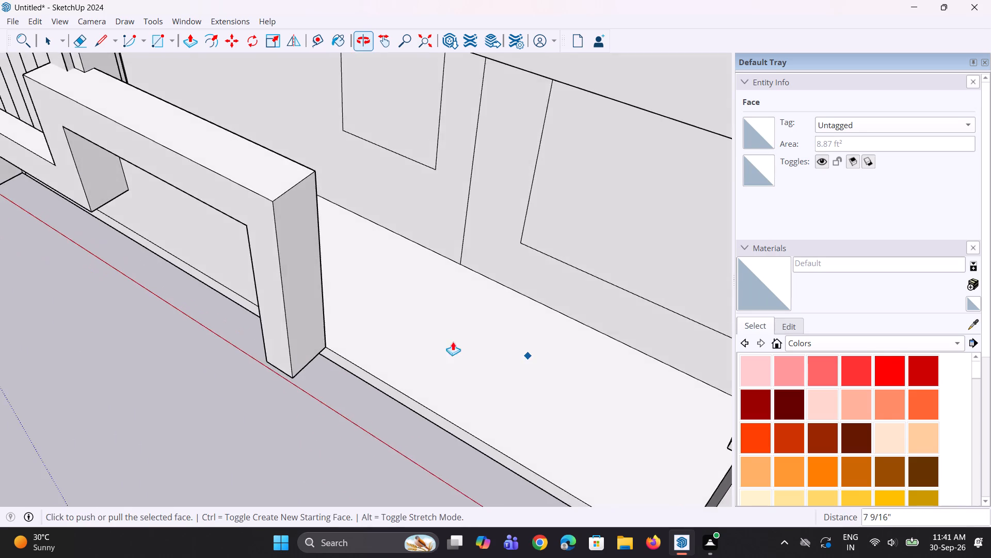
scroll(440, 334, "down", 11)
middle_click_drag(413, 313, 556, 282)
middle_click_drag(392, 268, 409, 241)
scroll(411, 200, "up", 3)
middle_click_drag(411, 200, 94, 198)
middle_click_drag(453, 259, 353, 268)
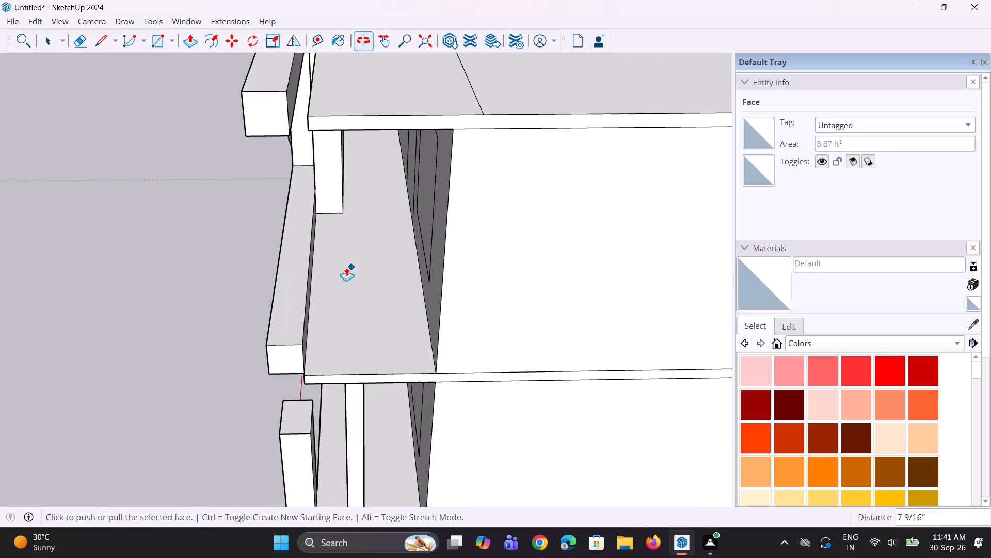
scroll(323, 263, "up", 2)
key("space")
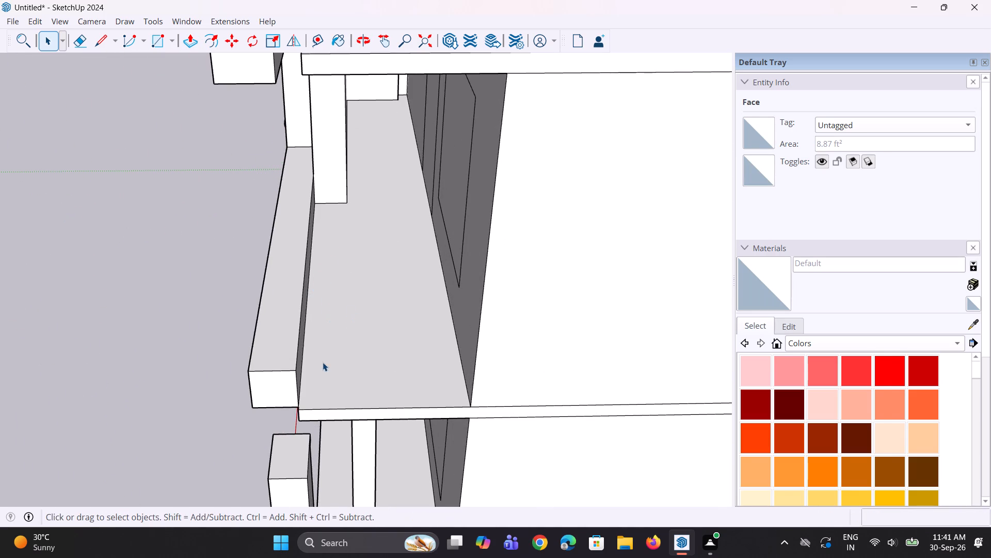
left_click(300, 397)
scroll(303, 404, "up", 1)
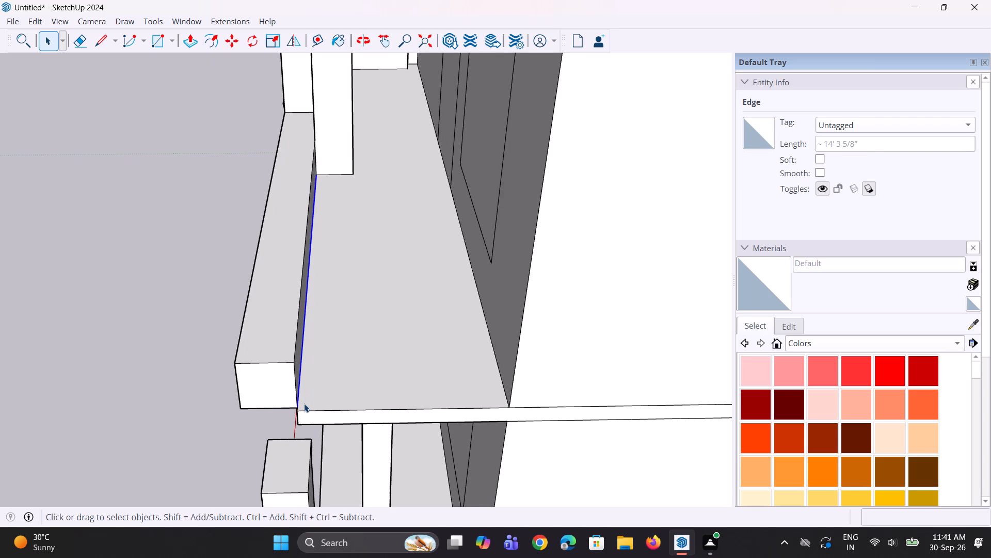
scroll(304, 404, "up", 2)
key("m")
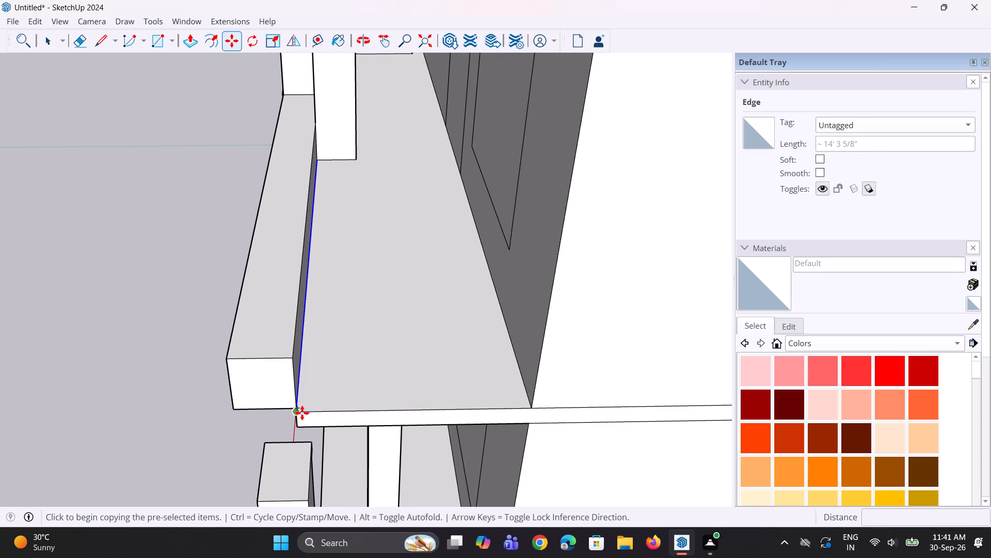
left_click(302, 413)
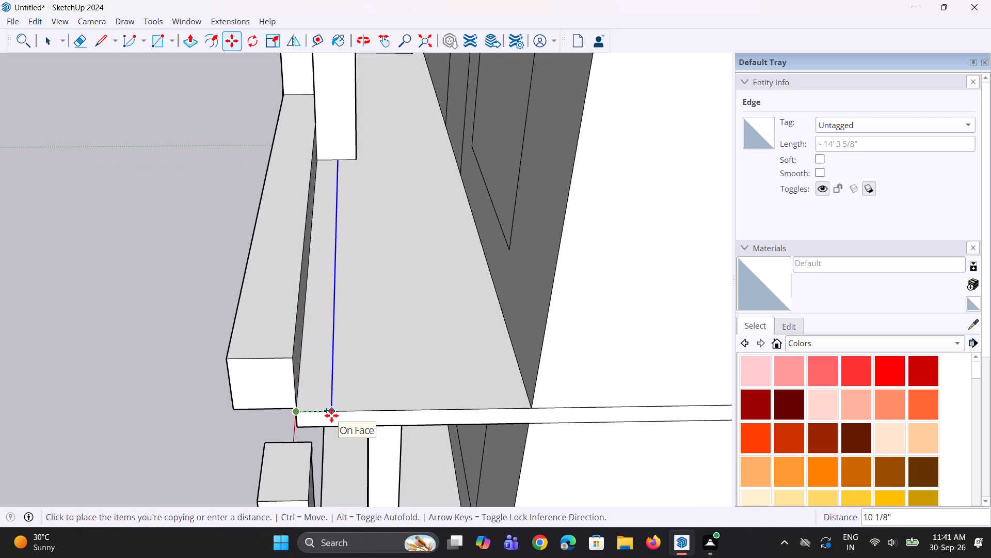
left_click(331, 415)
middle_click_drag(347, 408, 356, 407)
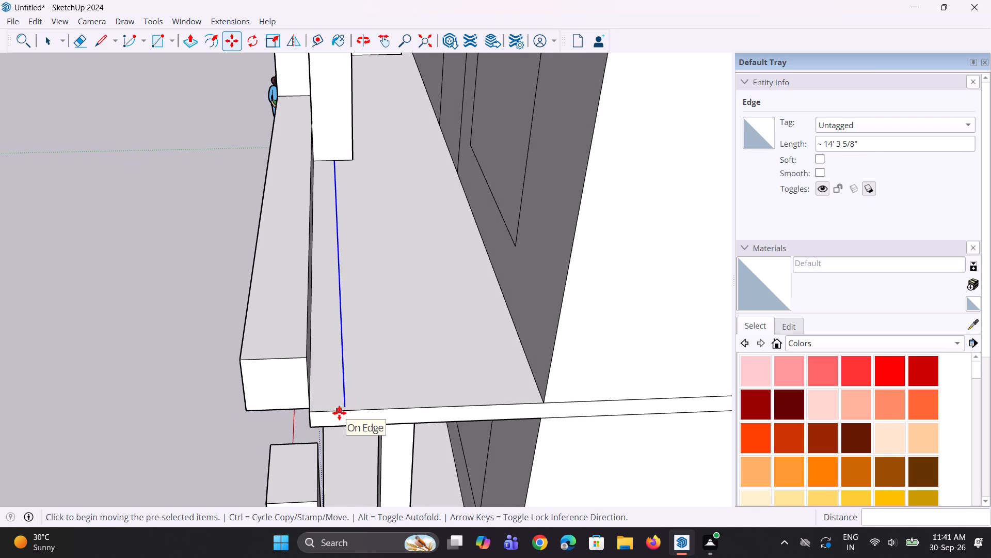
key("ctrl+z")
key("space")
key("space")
Push/Pull the front beam's end face about 1 7/16" so it is flush with the first-floor slab's side.
middle_click_drag(316, 404, 273, 404)
scroll(243, 400, "up", 3)
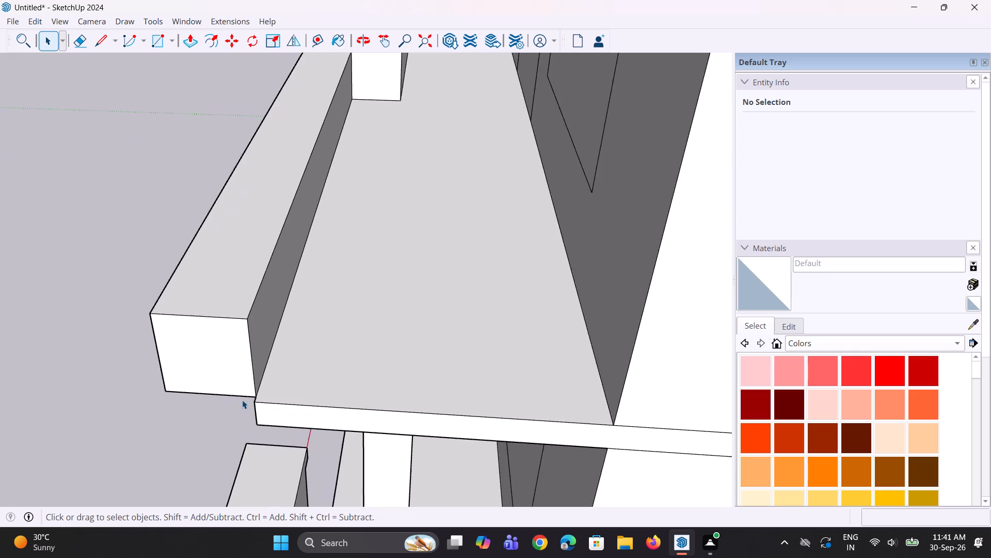
middle_click_drag(268, 416, 215, 416)
scroll(214, 421, "up", 1)
scroll(228, 382, "down", 2)
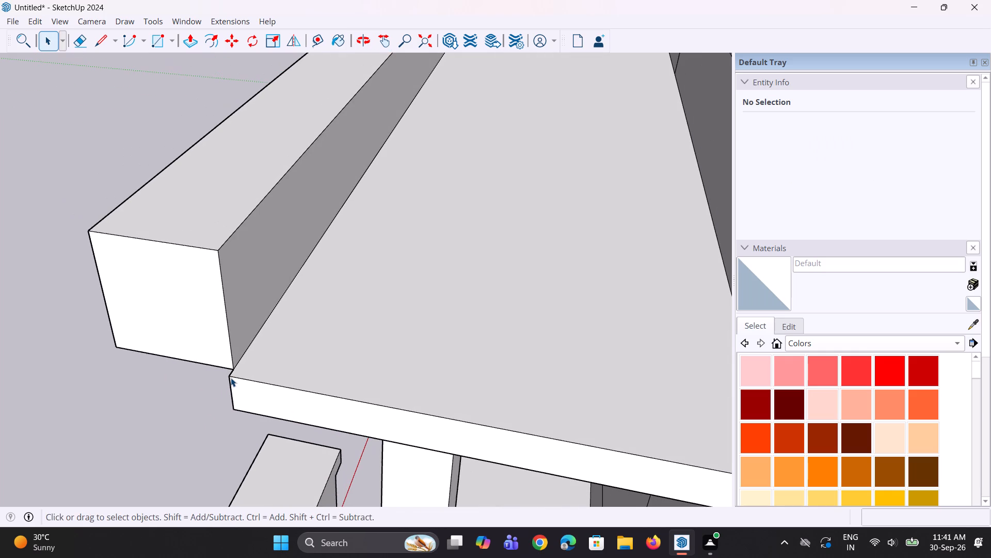
middle_click_drag(231, 377, 249, 364)
key("p")
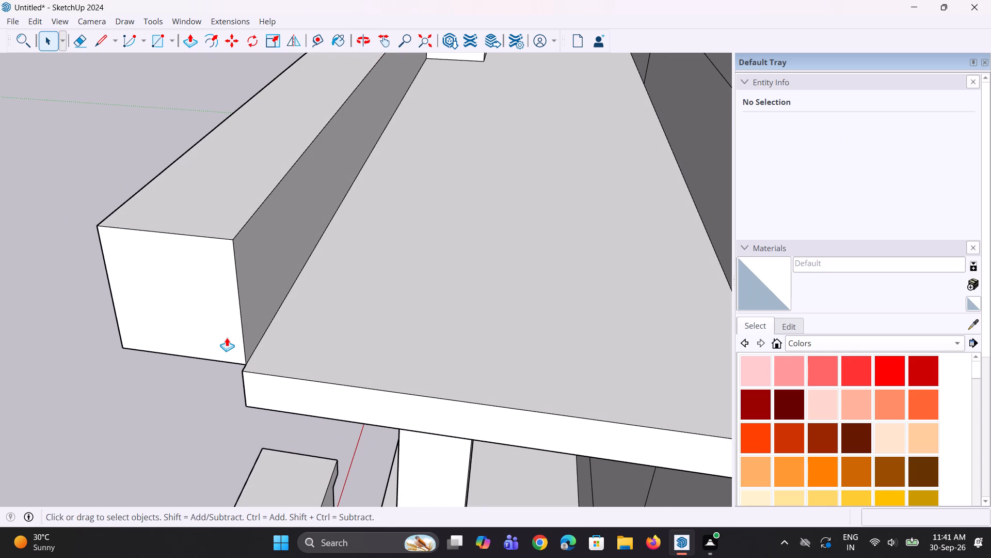
left_click(222, 334)
left_click(259, 402)
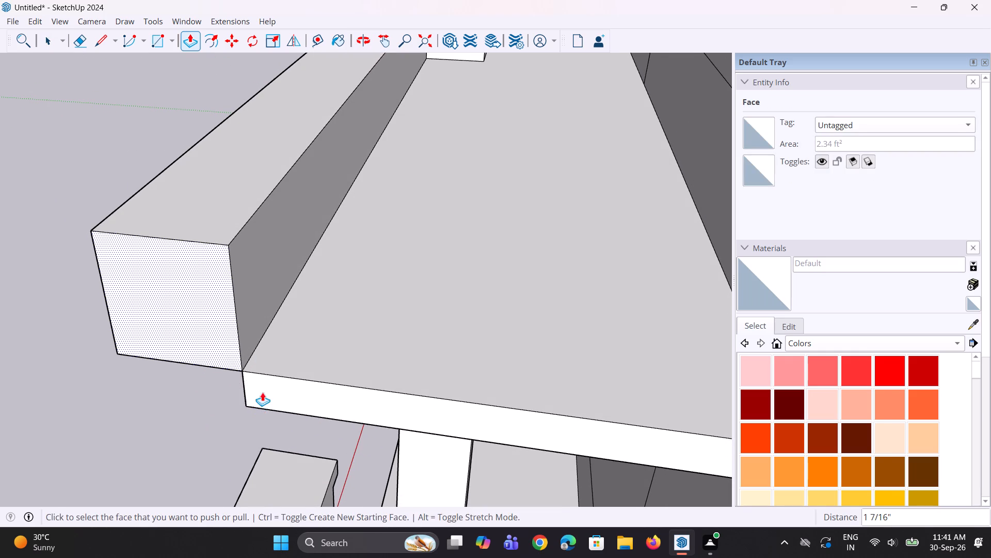
Copy the edge between the front beam and slab inward along the slab's side edge to mark a narrow strip.
middle_click_drag(276, 391, 290, 389)
key("space")
key("space")
left_click(260, 359)
scroll(263, 384, "up", 2)
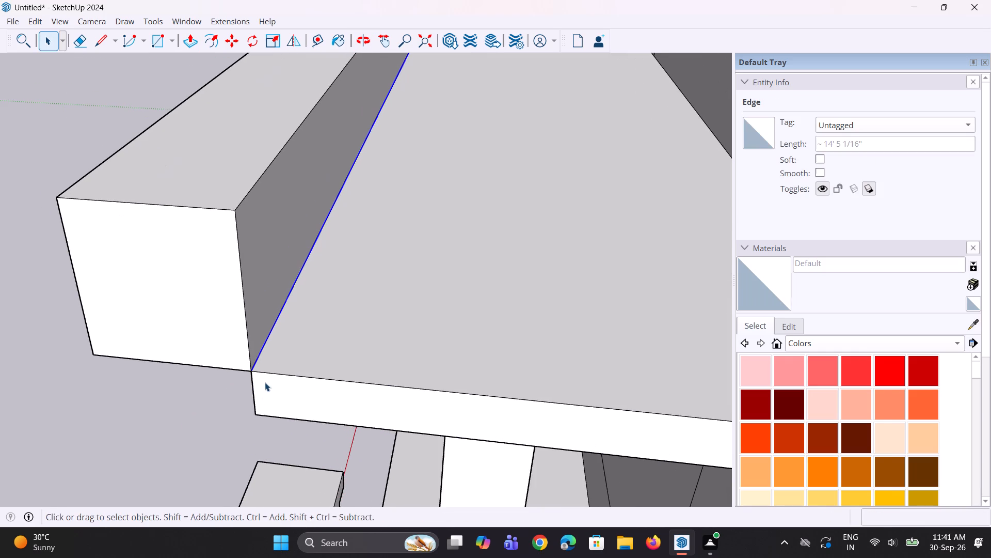
key("m")
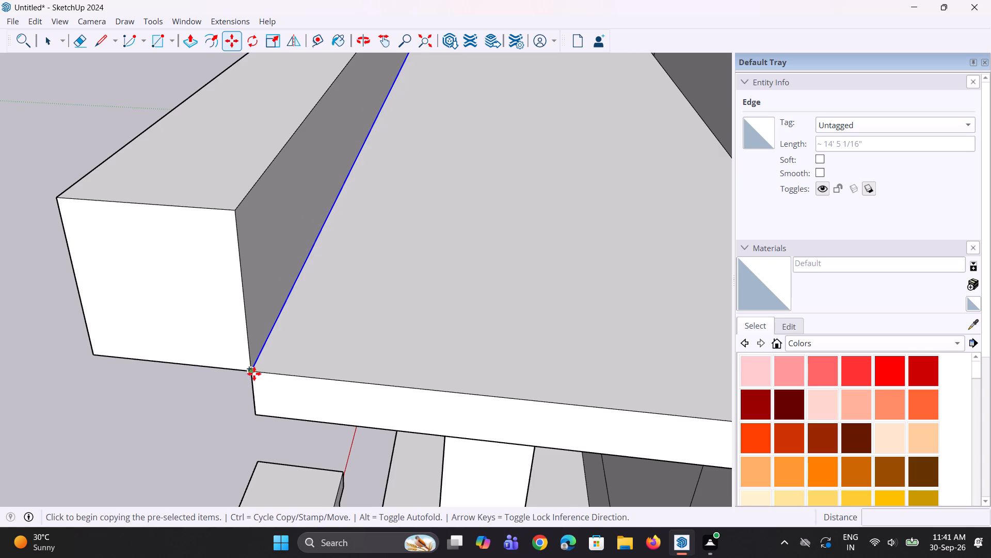
left_click(252, 371)
scroll(294, 378, "down", 3)
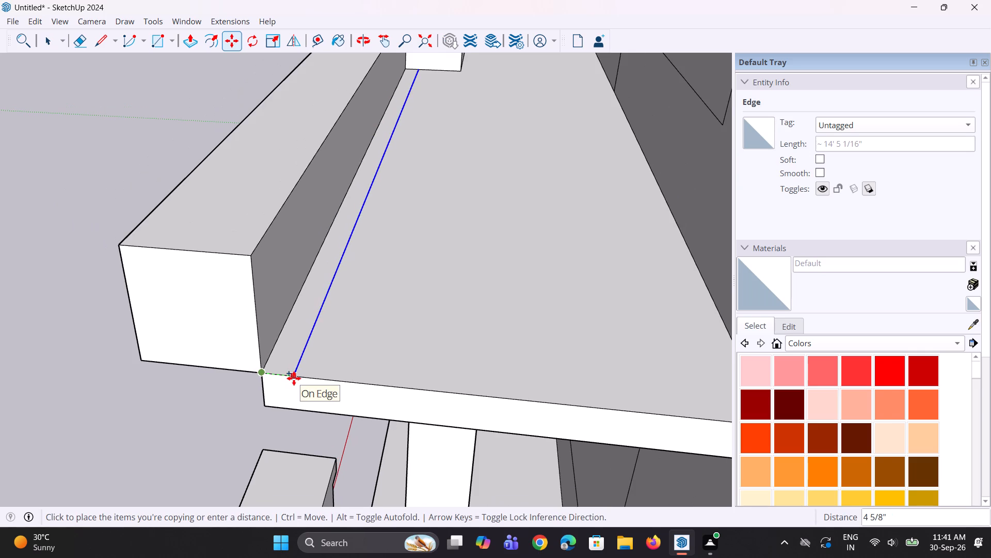
left_click(316, 385)
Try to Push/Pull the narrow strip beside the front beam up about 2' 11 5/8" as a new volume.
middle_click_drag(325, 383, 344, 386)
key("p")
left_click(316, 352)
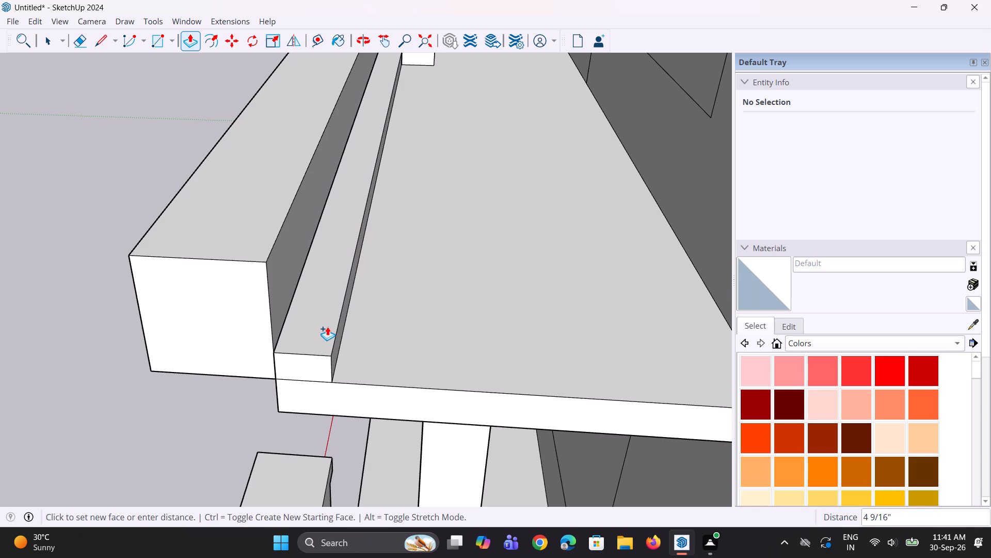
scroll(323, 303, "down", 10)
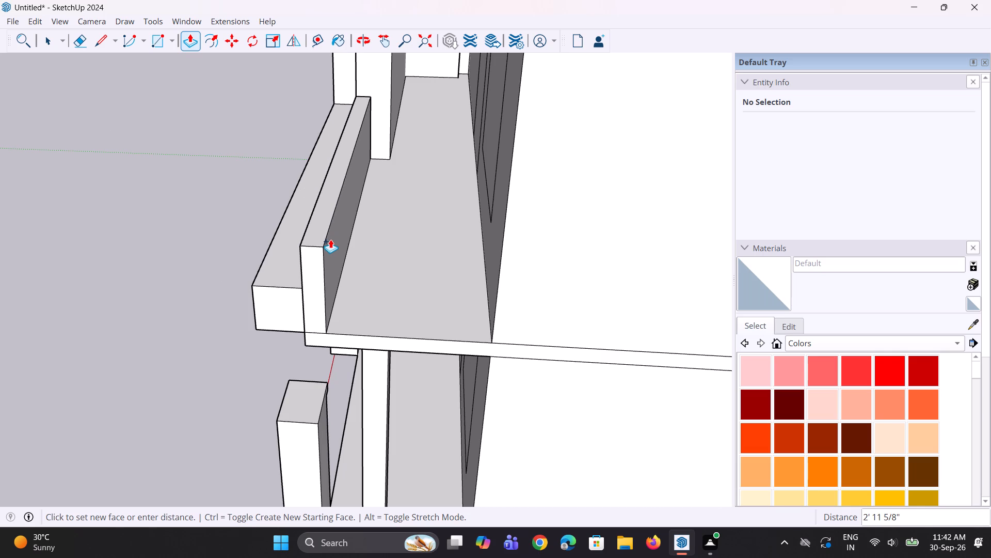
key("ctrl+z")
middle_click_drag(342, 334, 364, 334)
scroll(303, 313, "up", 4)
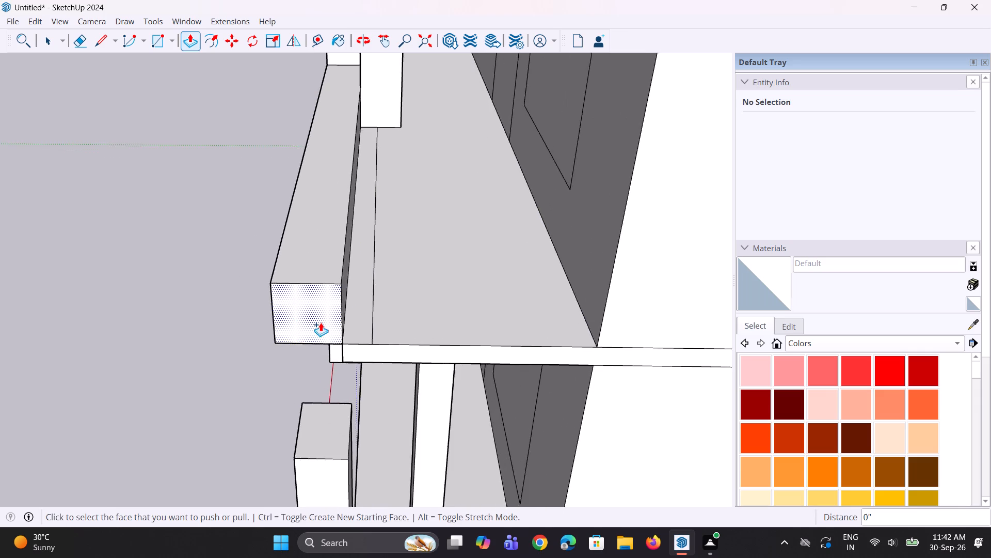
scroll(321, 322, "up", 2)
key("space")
Copy the edge between the front beam and slab about 2" inward, within the marked strip.
scroll(394, 350, "up", 2)
middle_click_drag(381, 347, 377, 351)
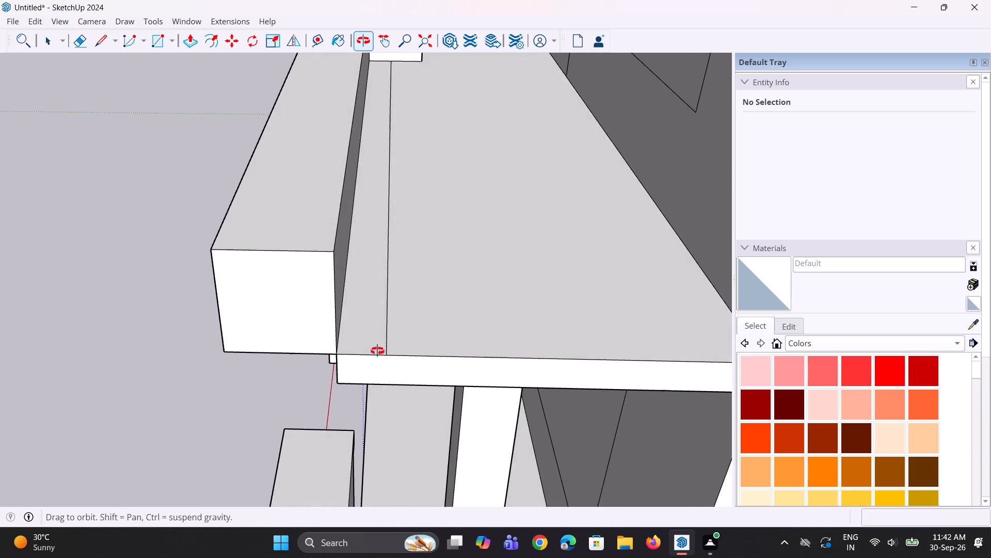
middle_click_drag(377, 351, 382, 377)
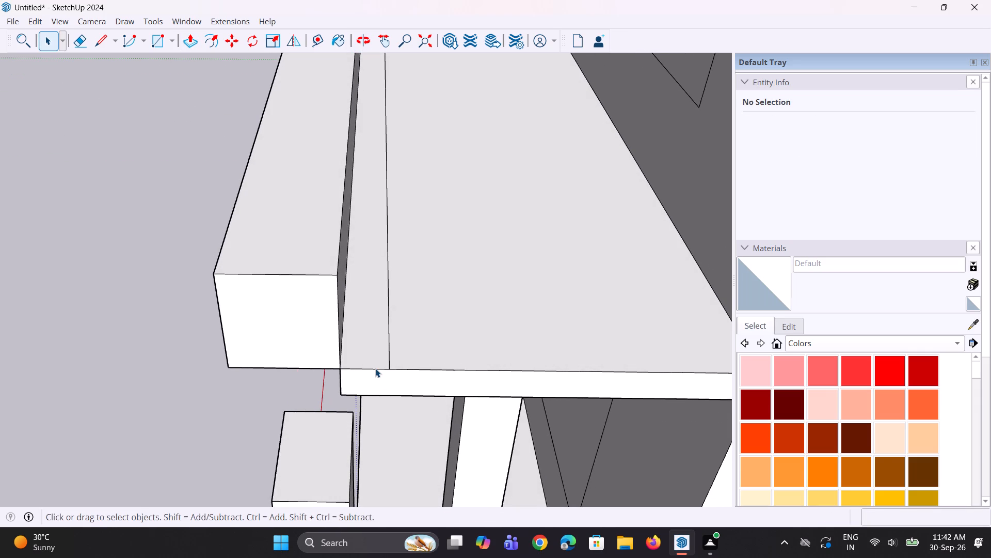
middle_click_drag(383, 365, 393, 363)
scroll(333, 348, "up", 4)
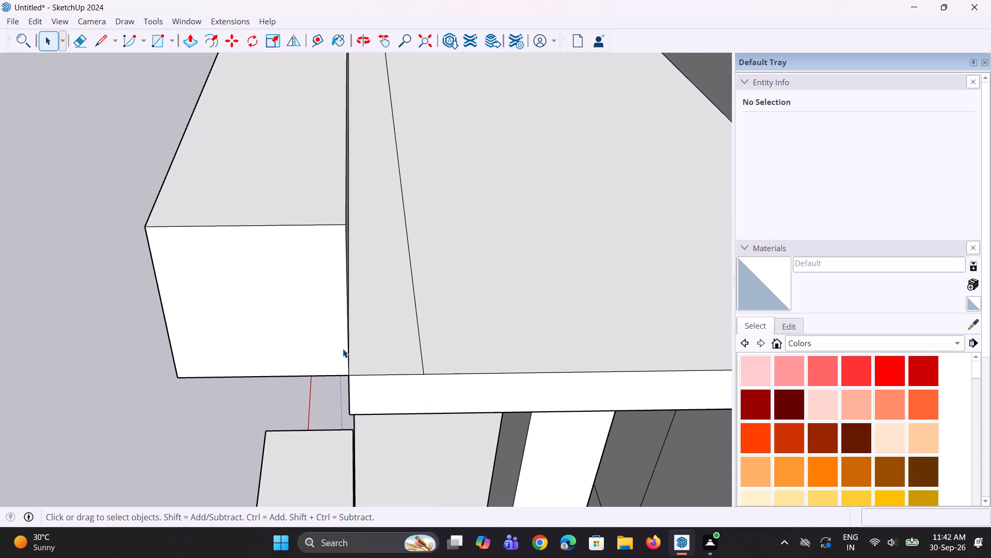
middle_click_drag(345, 358, 332, 349)
left_click(344, 365)
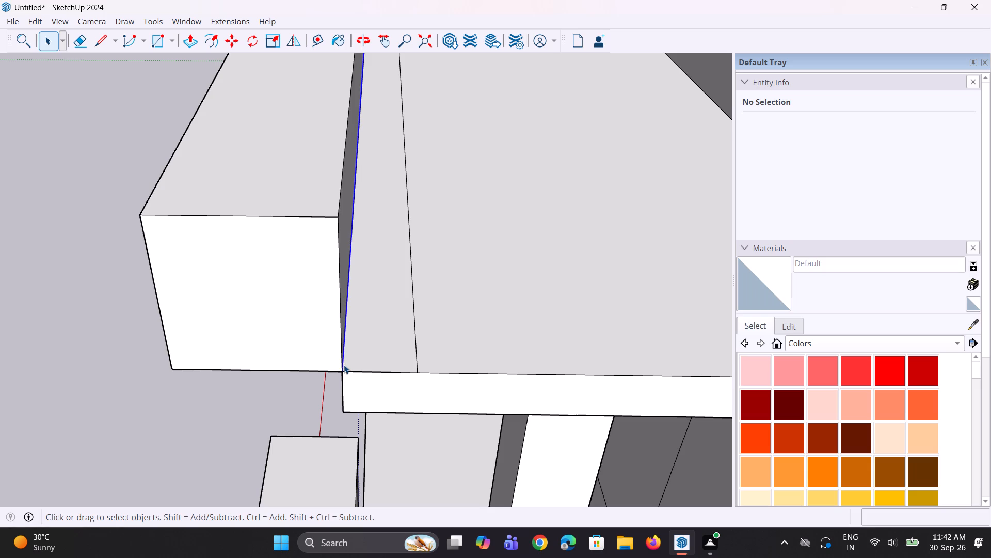
scroll(343, 364, "up", 3)
key("m")
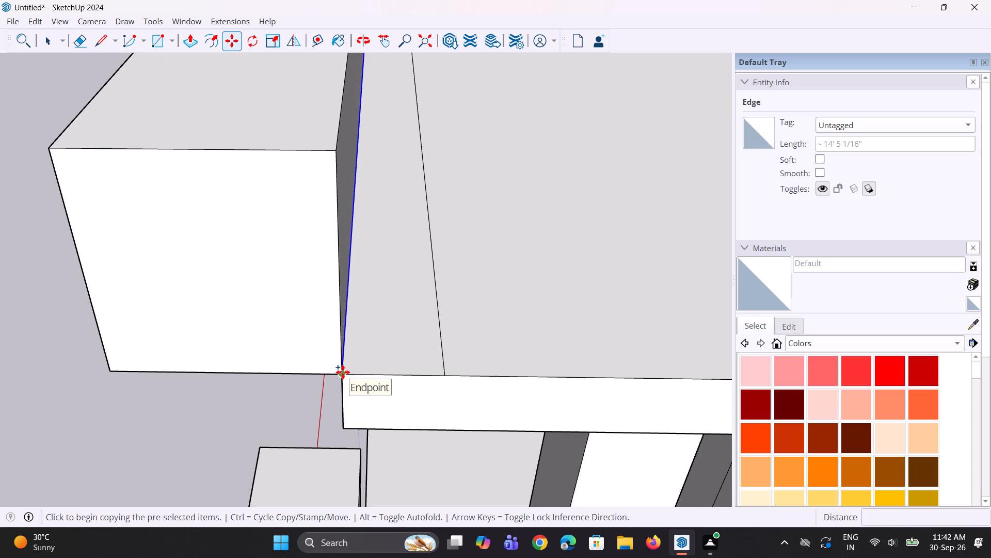
left_click(343, 372)
left_click(361, 373)
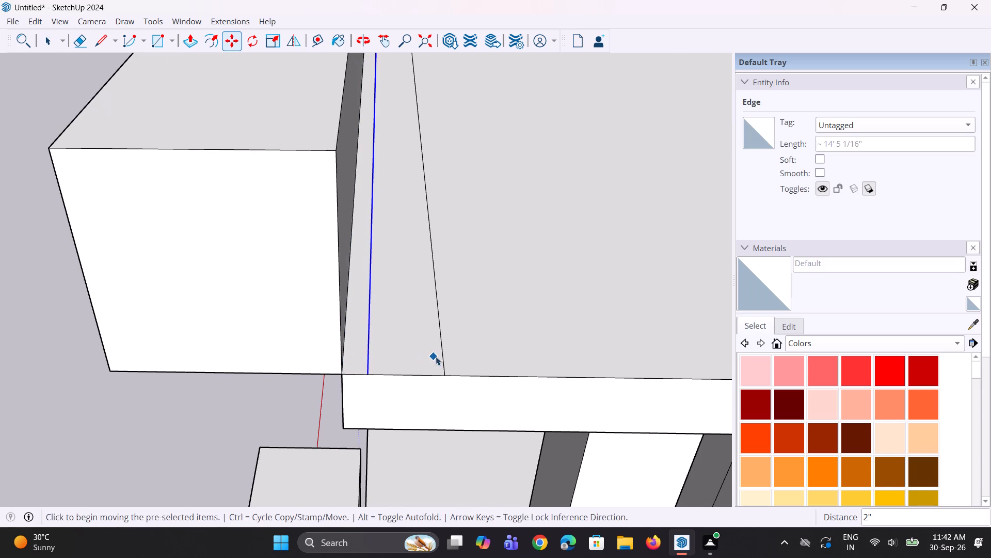
key("space")
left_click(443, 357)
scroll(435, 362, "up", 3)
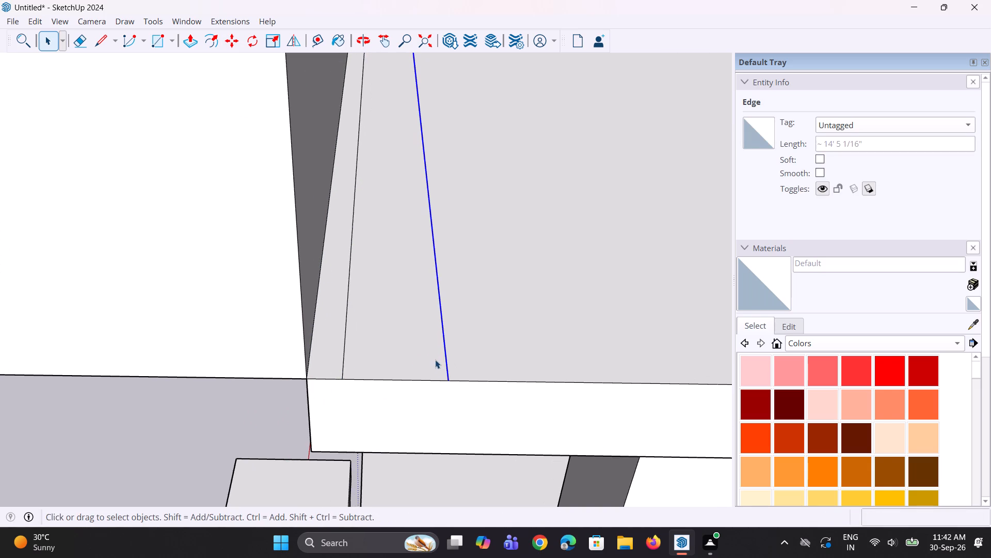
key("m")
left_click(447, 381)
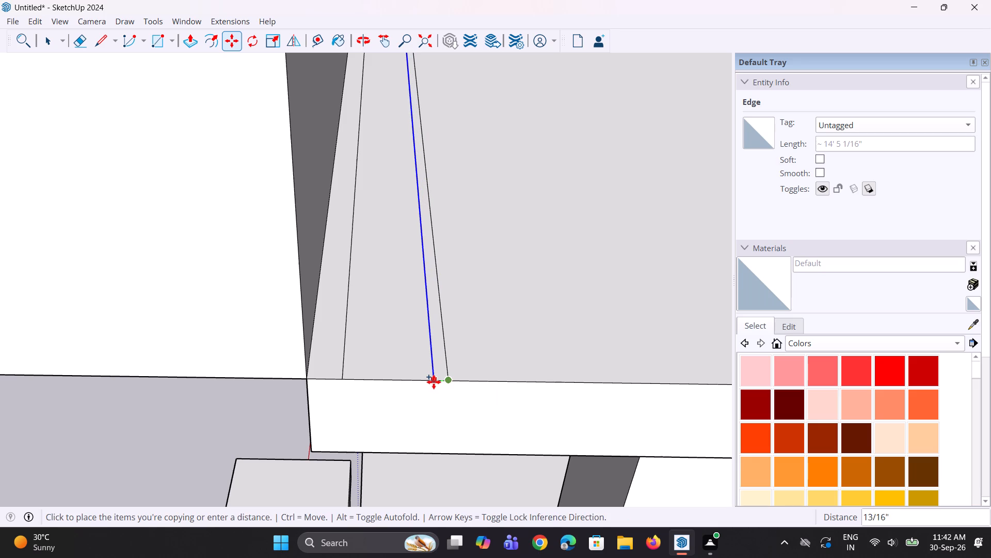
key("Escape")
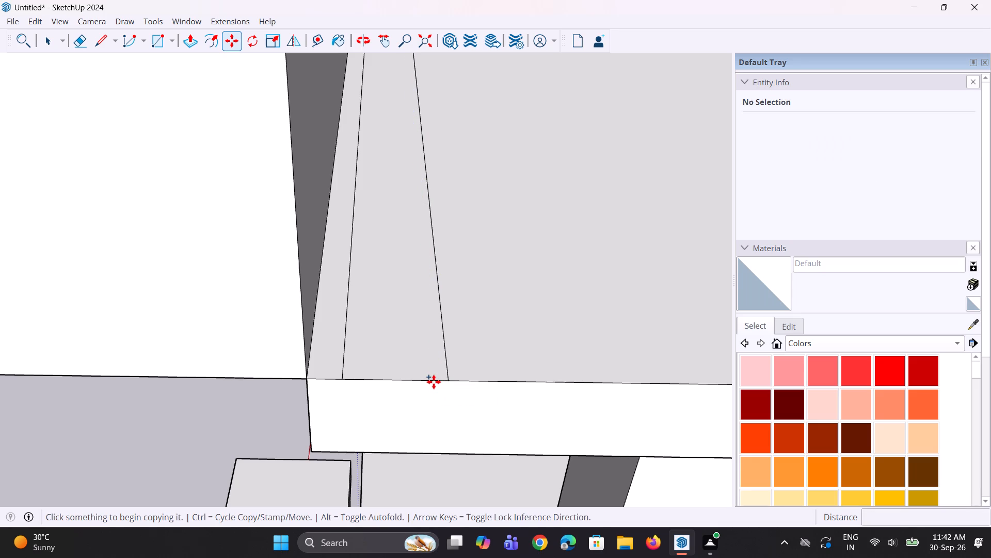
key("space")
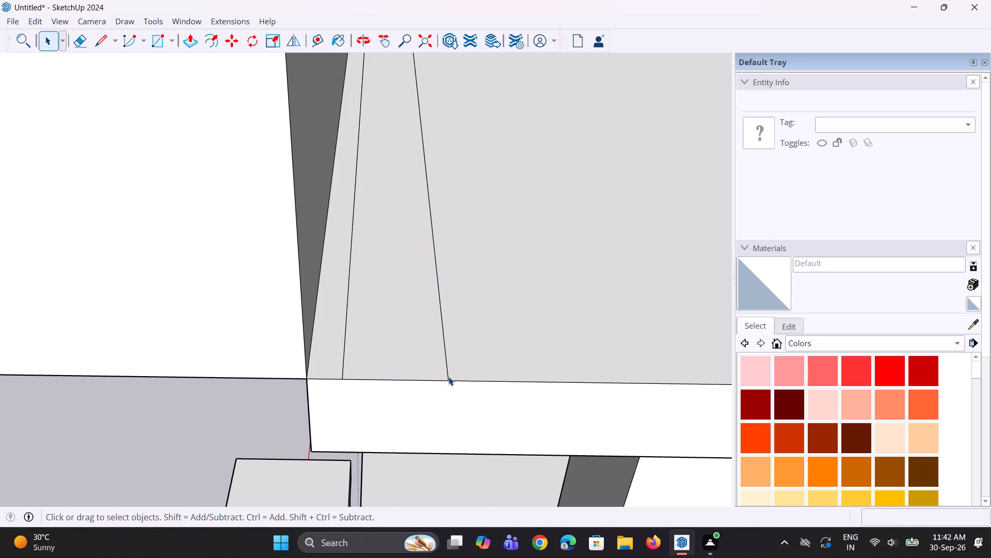
Move the marked strip's inner edge a little over 4" toward the front beam, leaving a thin strip beside the copied edge.
left_click(449, 377)
scroll(449, 377, "up", 2)
key("m")
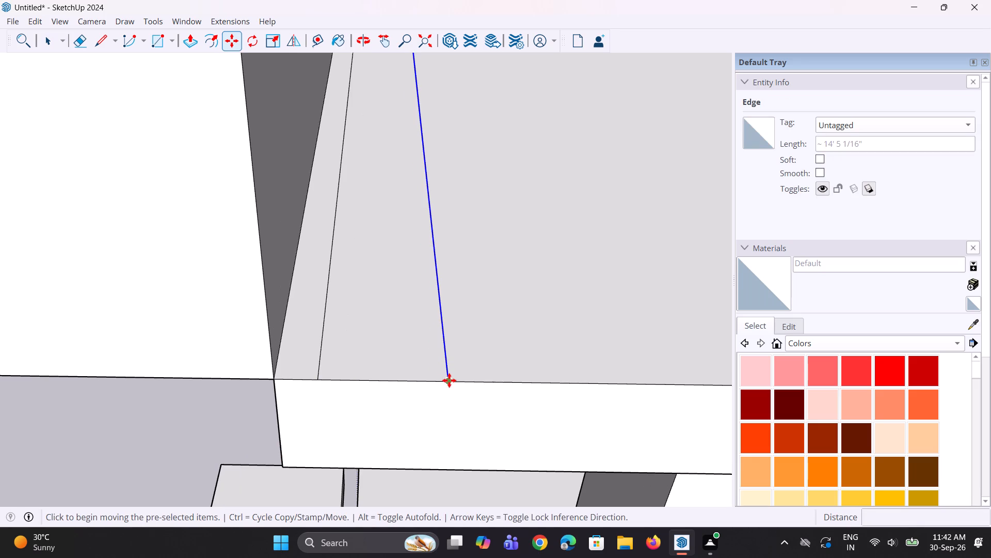
left_click(449, 380)
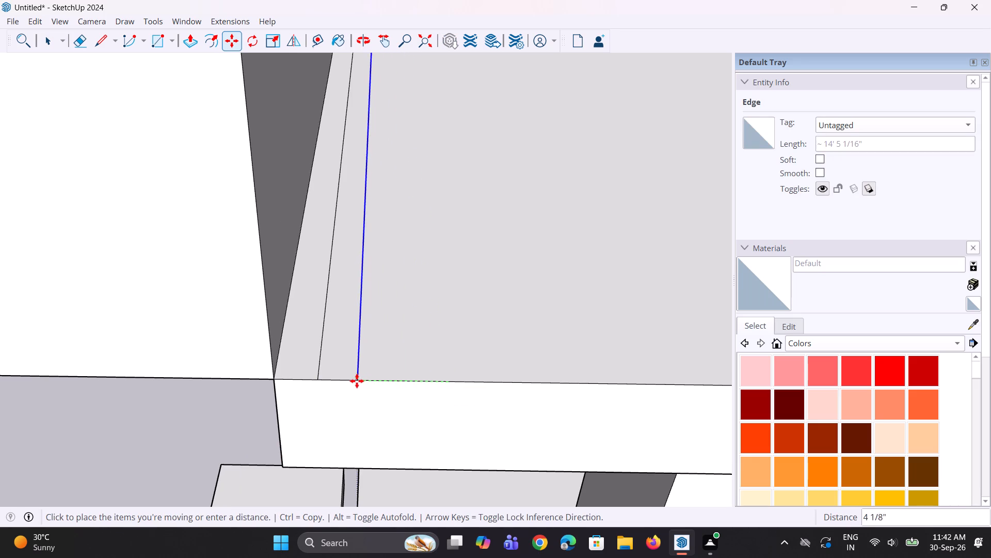
left_click(350, 380)
scroll(353, 379, "down", 9)
key("space")
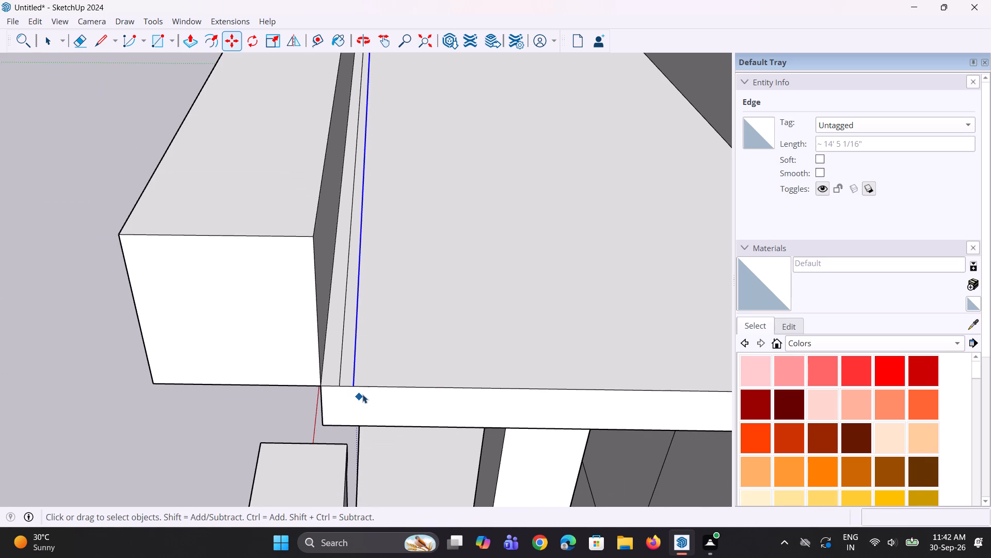
Push/Pull the thin strip along the balcony front up about 3' 4 15/16" as a new volume, forming the balcony parapet.
key("p")
left_click(351, 369)
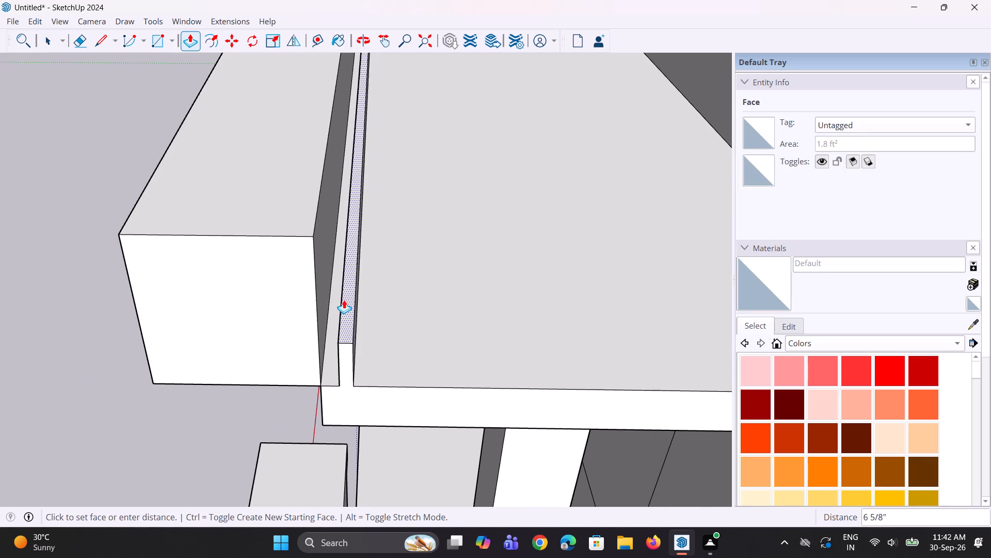
scroll(336, 312, "down", 4)
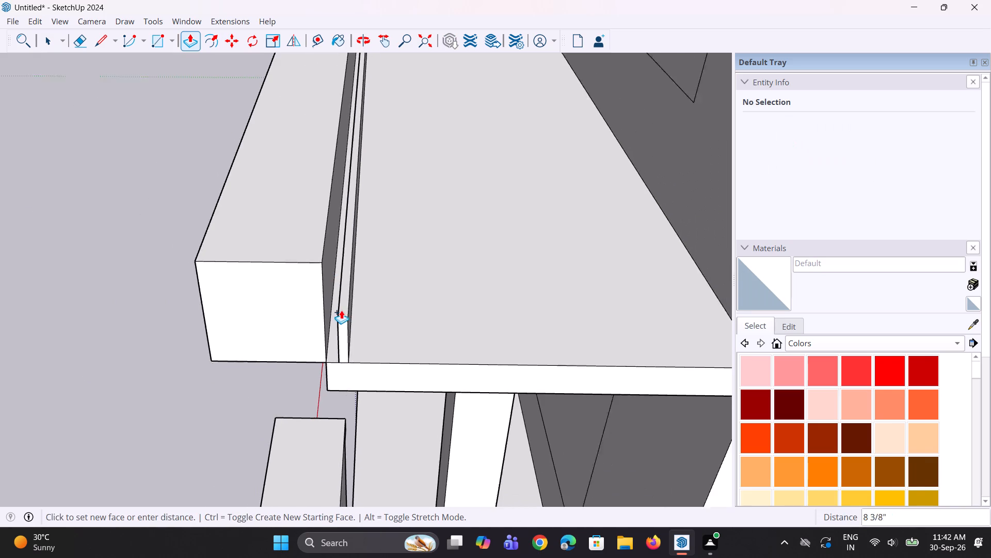
scroll(341, 310, "down", 2)
scroll(344, 259, "down", 3)
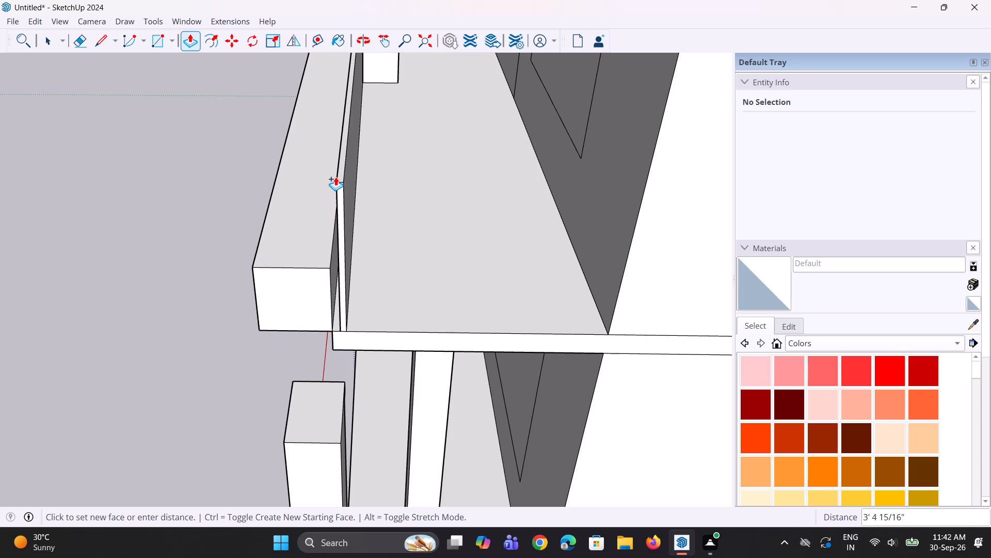
left_click(335, 177)
Examine the raised balcony parapet and how it sits behind the front beam and on the slab from several angles.
middle_click_drag(362, 259, 572, 275)
scroll(564, 293, "down", 4)
middle_click_drag(558, 285, 647, 271)
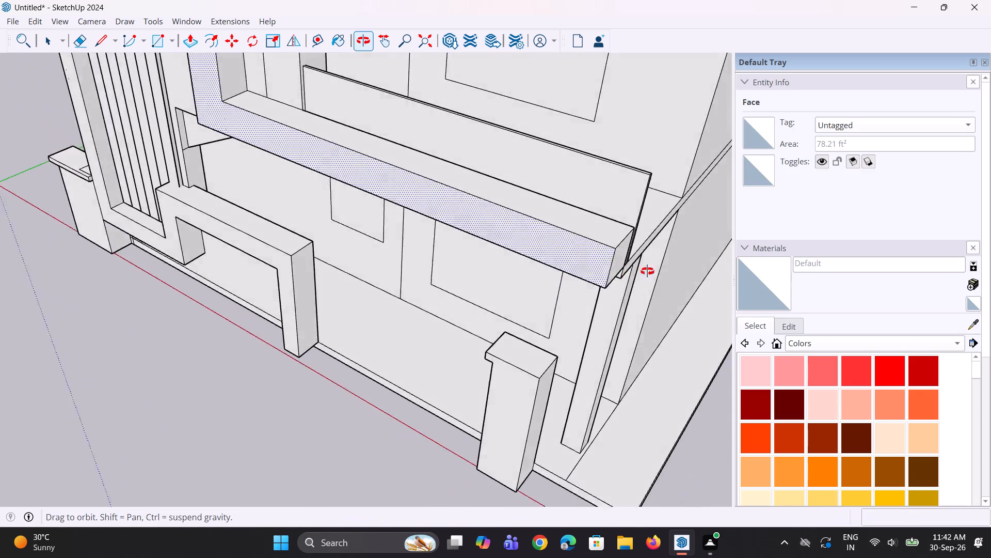
middle_click_drag(647, 271, 685, 246)
middle_click_drag(415, 239, 495, 216)
scroll(451, 215, "down", 4)
middle_click_drag(449, 216, 447, 214)
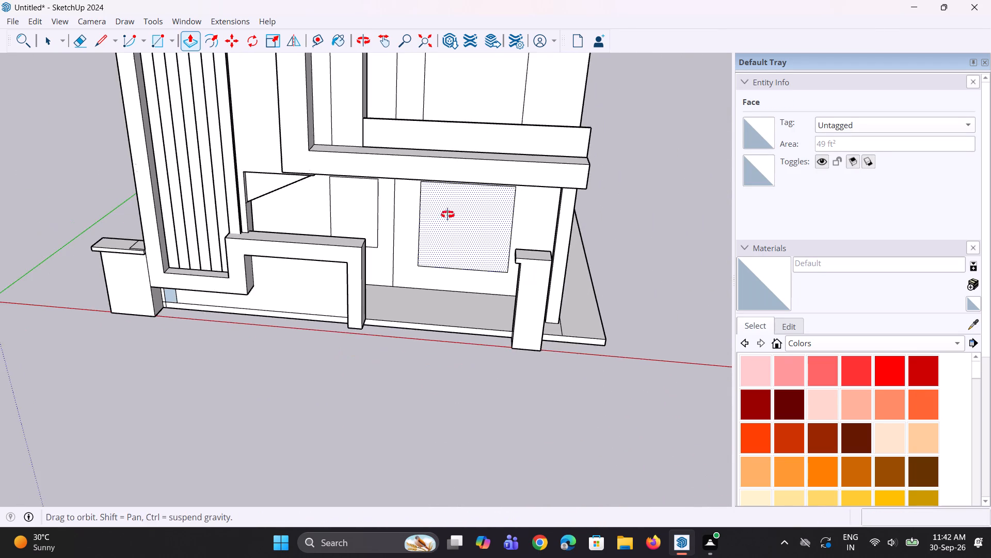
middle_click_drag(447, 214, 445, 182)
scroll(446, 180, "up", 1)
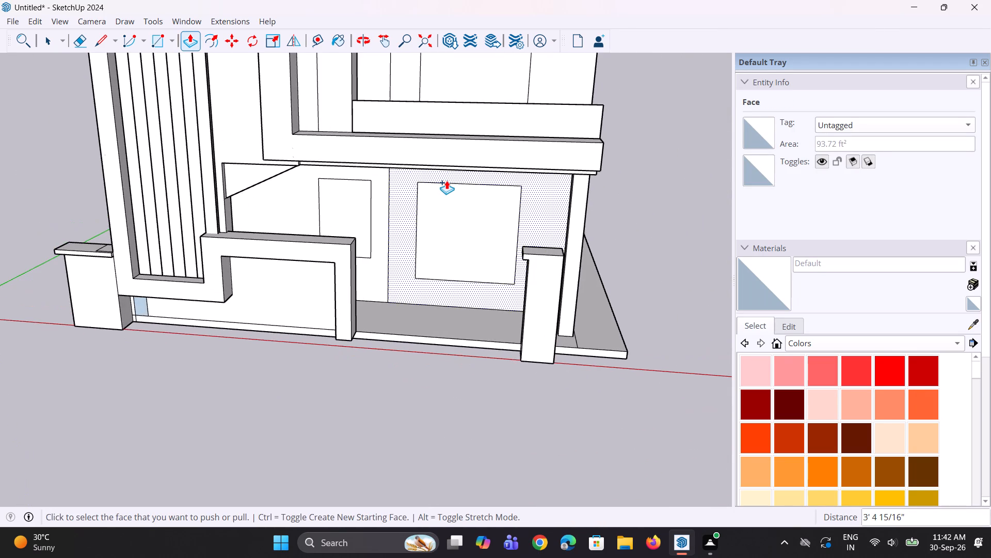
scroll(446, 181, "down", 2)
middle_click_drag(447, 176, 463, 184)
scroll(445, 159, "up", 4)
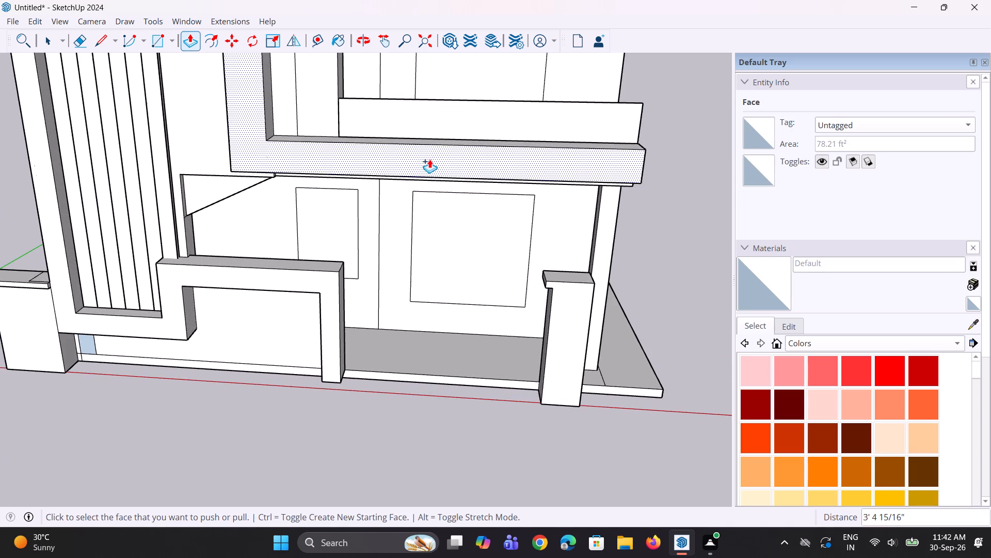
middle_click_drag(430, 165, 159, 327)
middle_click_drag(346, 270, 367, 225)
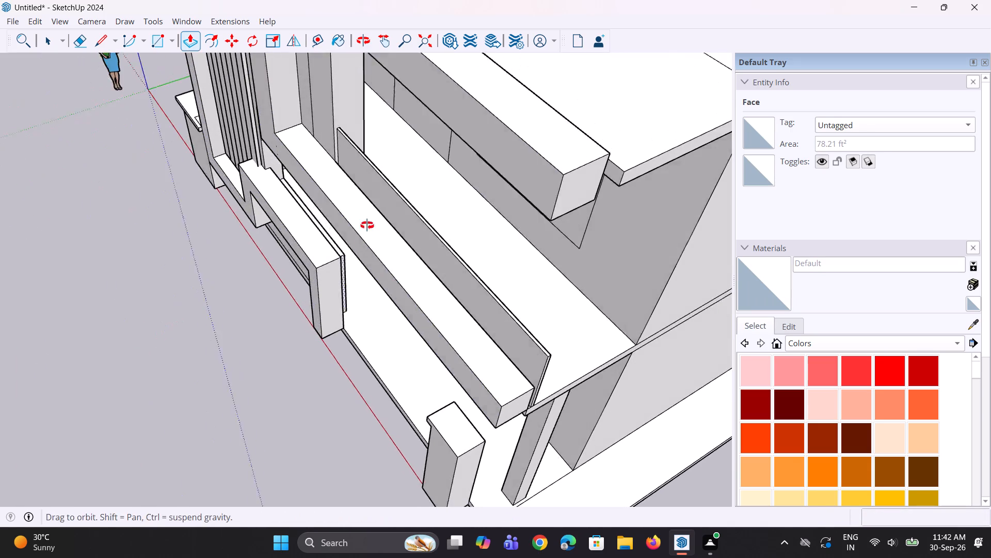
middle_click_drag(367, 225, 367, 212)
scroll(555, 301, "up", 3)
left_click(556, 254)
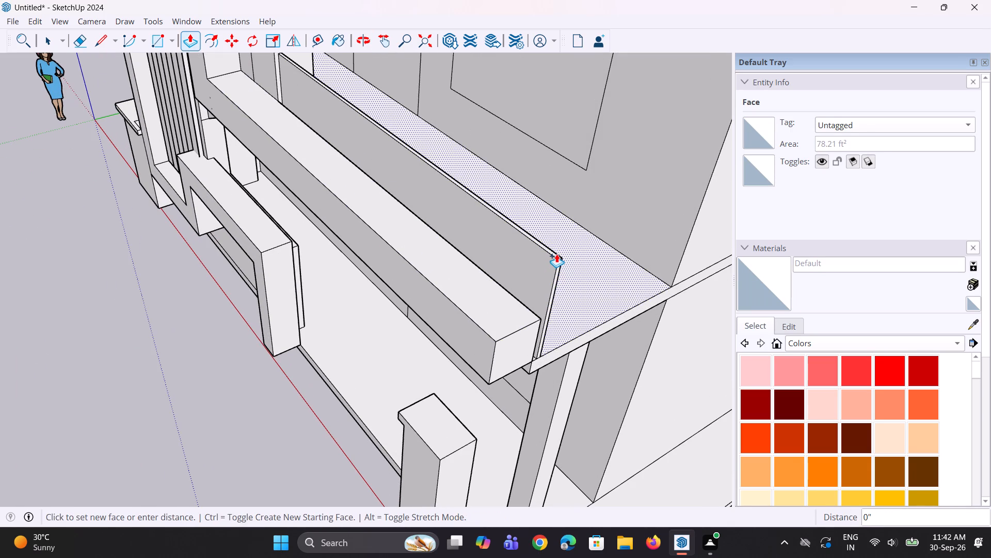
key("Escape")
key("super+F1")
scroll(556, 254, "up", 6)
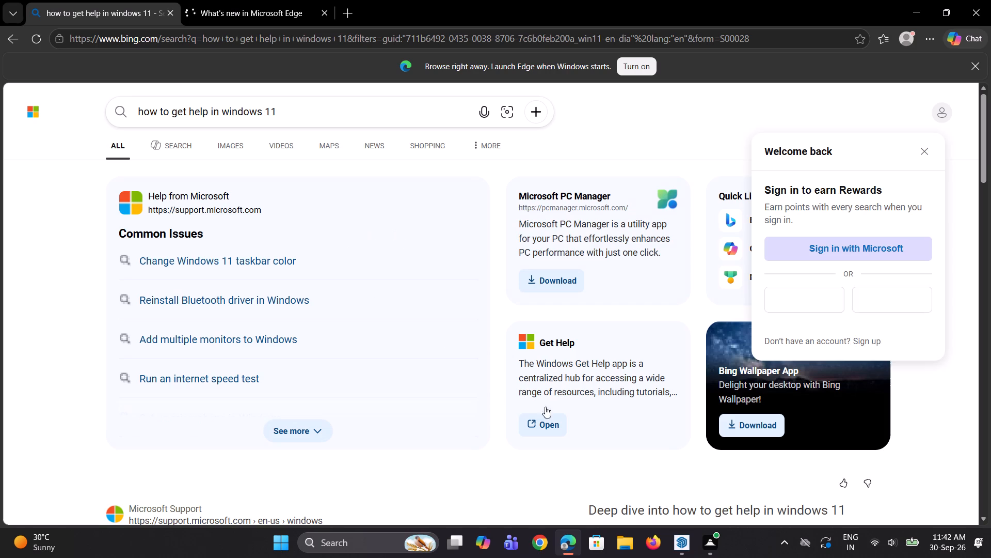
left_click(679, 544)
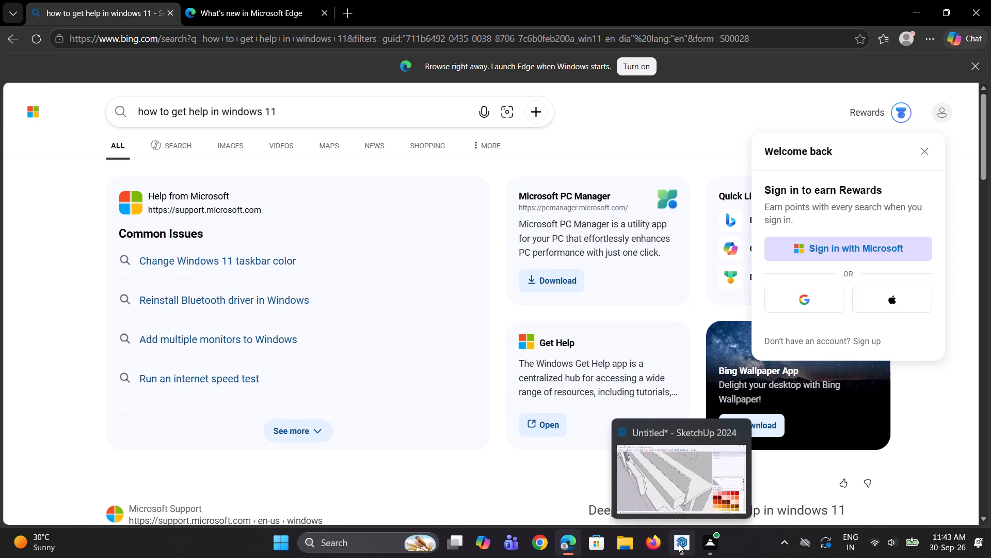
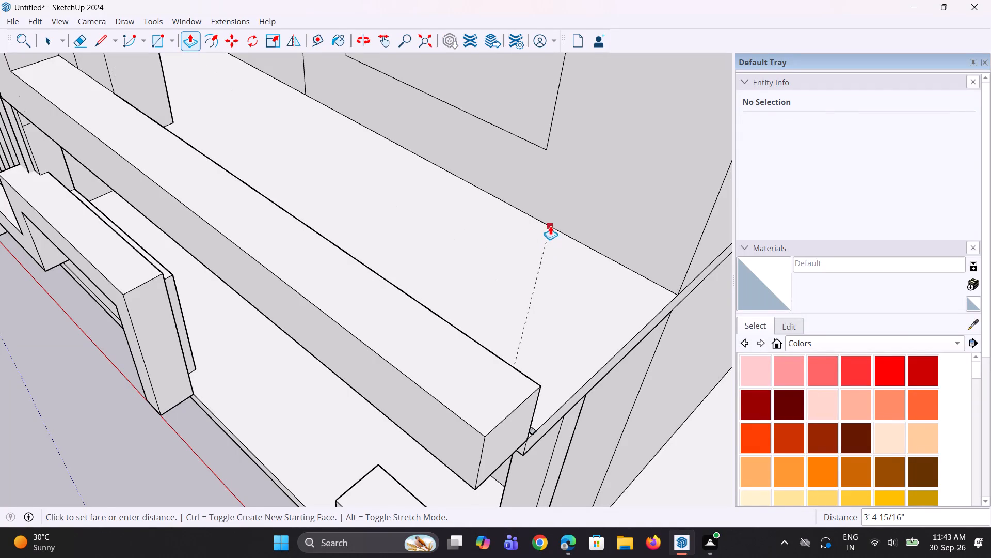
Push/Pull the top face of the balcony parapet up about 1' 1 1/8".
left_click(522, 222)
Examine the raised parapet's height against the front beam, the windows and the whole façade from several angles.
middle_click_drag(382, 347, 451, 357)
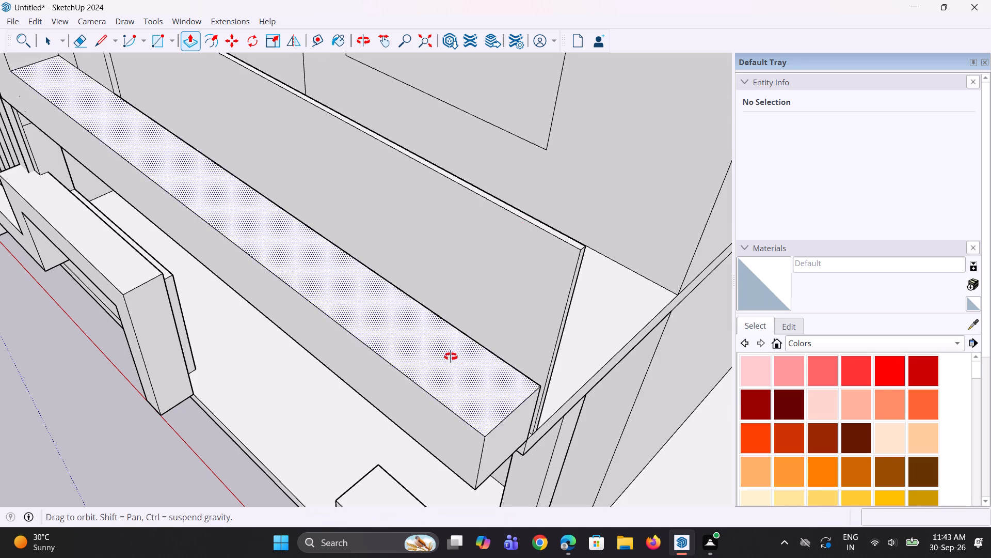
middle_click_drag(451, 357, 549, 333)
scroll(542, 342, "down", 5)
middle_click_drag(537, 332, 551, 258)
scroll(546, 277, "up", 1)
scroll(533, 311, "down", 6)
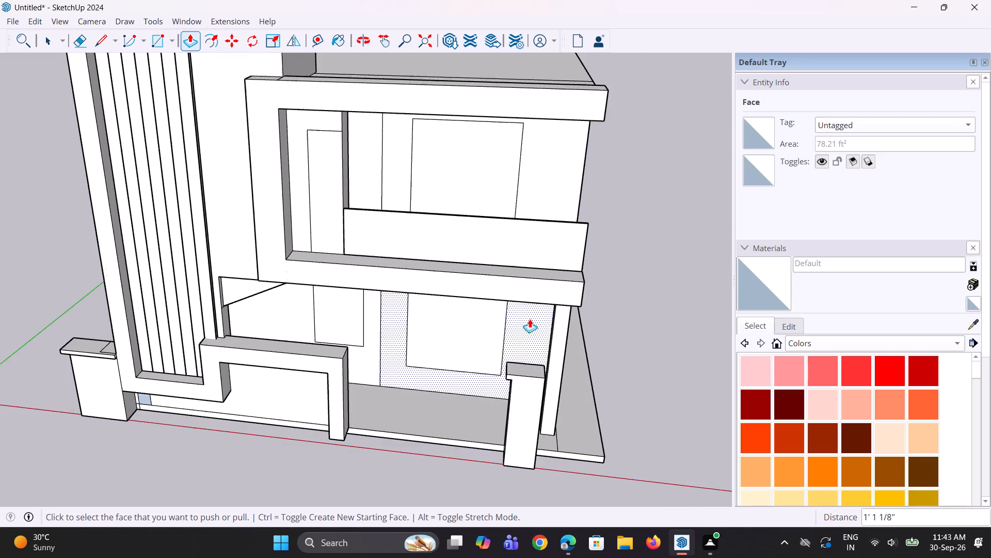
middle_click_drag(521, 326, 529, 267)
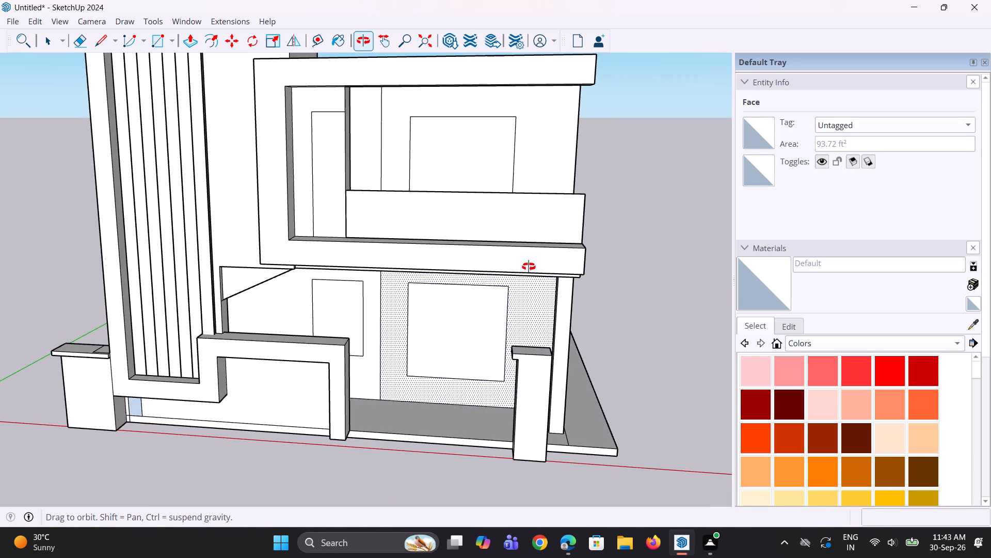
middle_click_drag(529, 267, 284, 392)
middle_click_drag(293, 388, 436, 360)
middle_click_drag(432, 344, 511, 297)
scroll(499, 304, "up", 1)
middle_click_drag(511, 297, 520, 288)
scroll(507, 338, "down", 3)
middle_click_drag(507, 338, 516, 277)
middle_click_drag(512, 280, 359, 404)
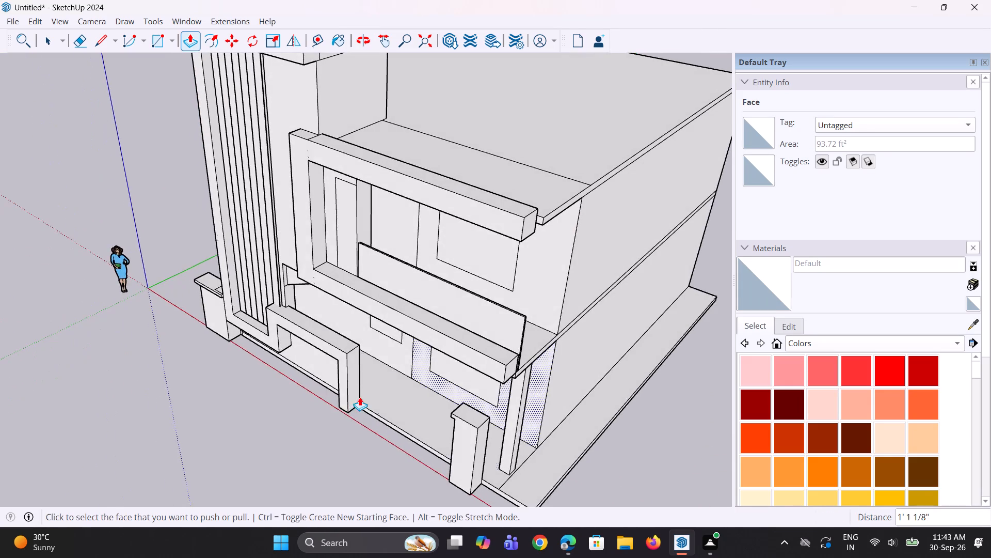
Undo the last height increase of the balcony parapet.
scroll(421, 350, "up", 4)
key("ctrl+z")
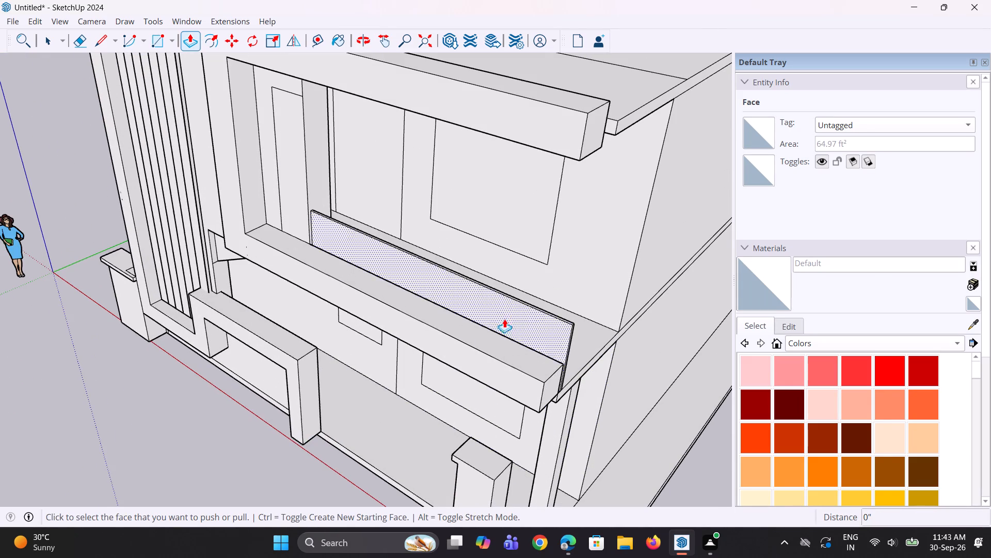
Push/Pull the parapet's thin top face up about 9 3/4".
scroll(537, 309, "up", 7)
left_click(550, 315)
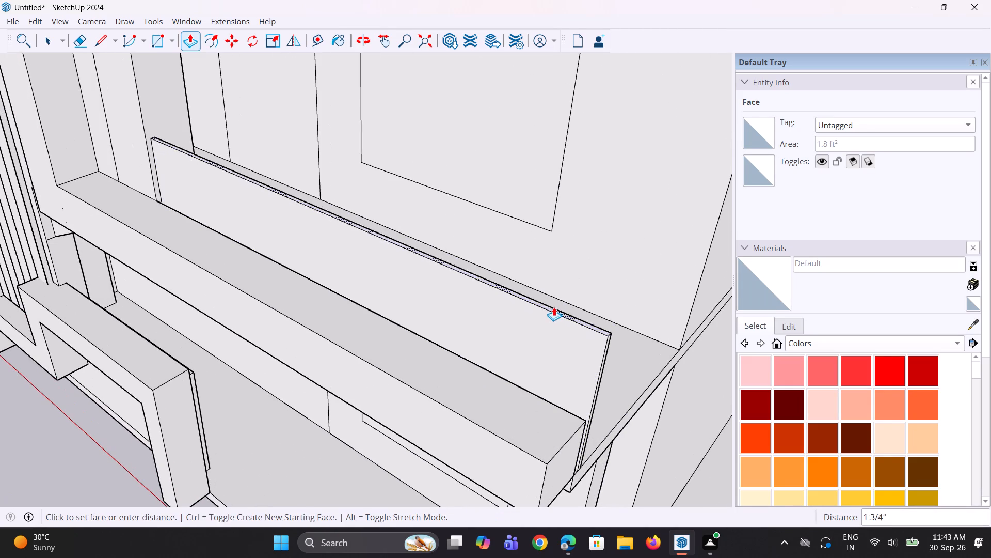
left_click(553, 280)
Examine the parapet's proportions relative to the front frame and upper window from the front and from above.
middle_click_drag(465, 363, 575, 315)
scroll(465, 363, "up", 1)
scroll(500, 359, "down", 5)
middle_click_drag(460, 355, 475, 348)
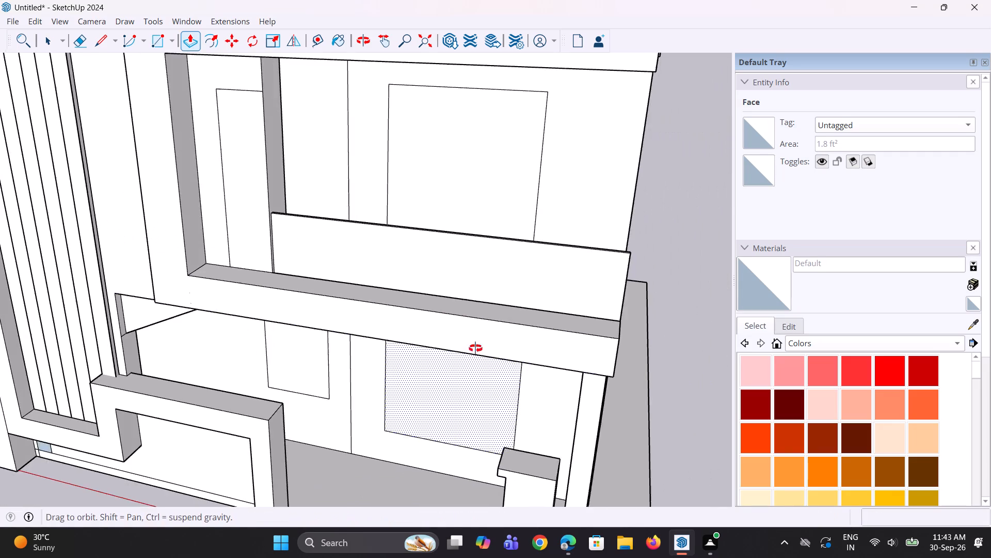
middle_click_drag(475, 348, 503, 302)
scroll(503, 302, "up", 1)
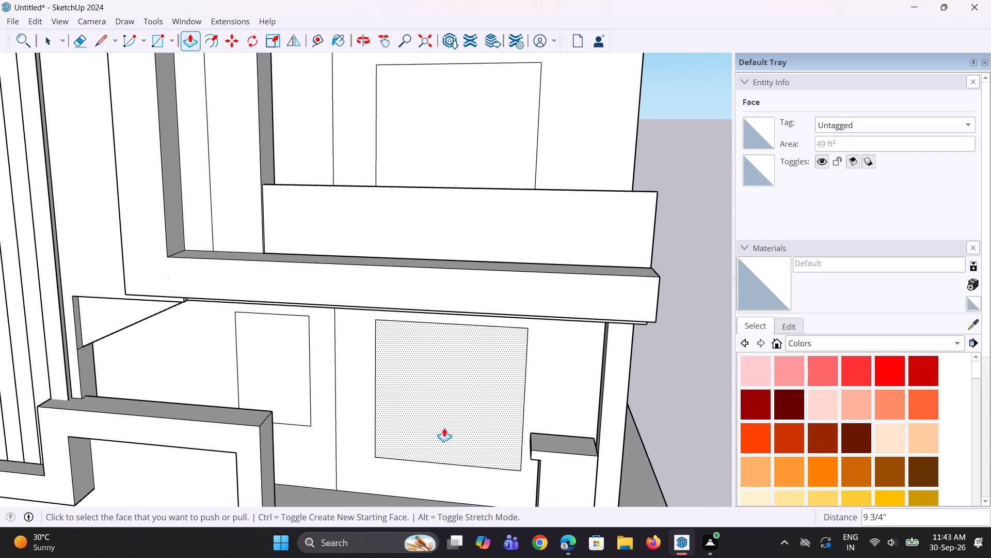
middle_click_drag(381, 448, 383, 435)
scroll(358, 402, "up", 2)
key("space")
key("space")
middle_click_drag(312, 385, 340, 397)
scroll(343, 396, "down", 5)
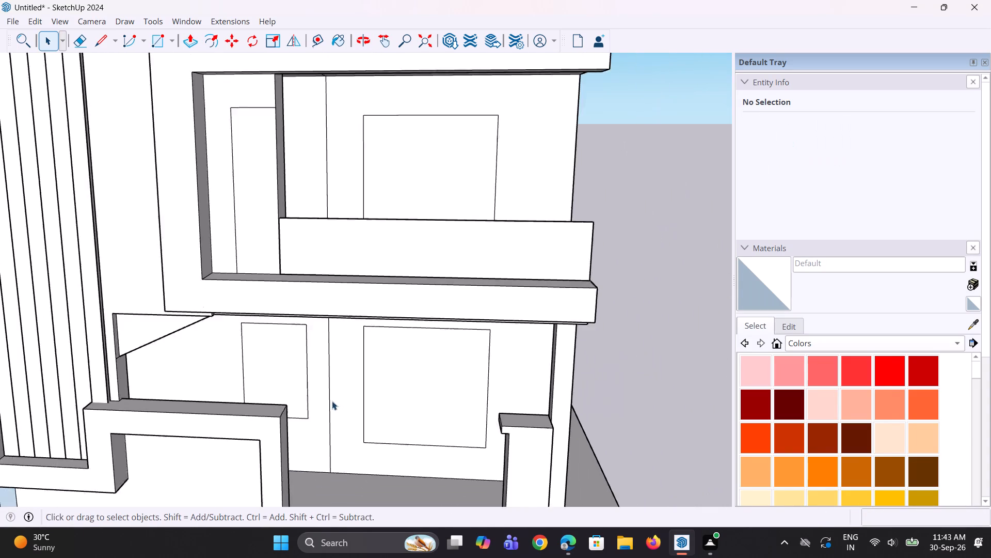
middle_click_drag(310, 267, 330, 237)
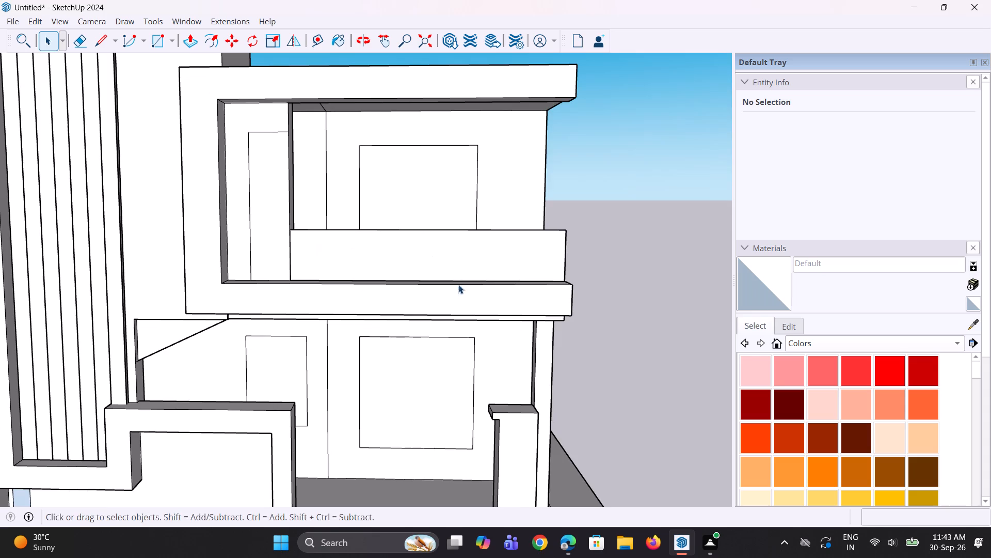
middle_click_drag(456, 298, 250, 519)
scroll(610, 287, "up", 1)
scroll(440, 379, "up", 2)
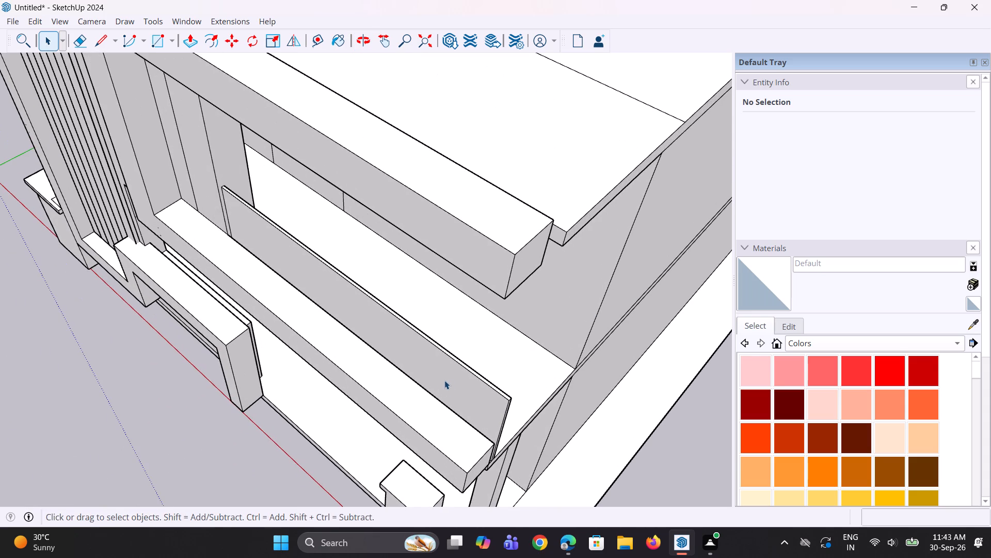
Push/Pull the parapet's thin top face up about another 1' 5/16".
key("p")
scroll(467, 378, "up", 1)
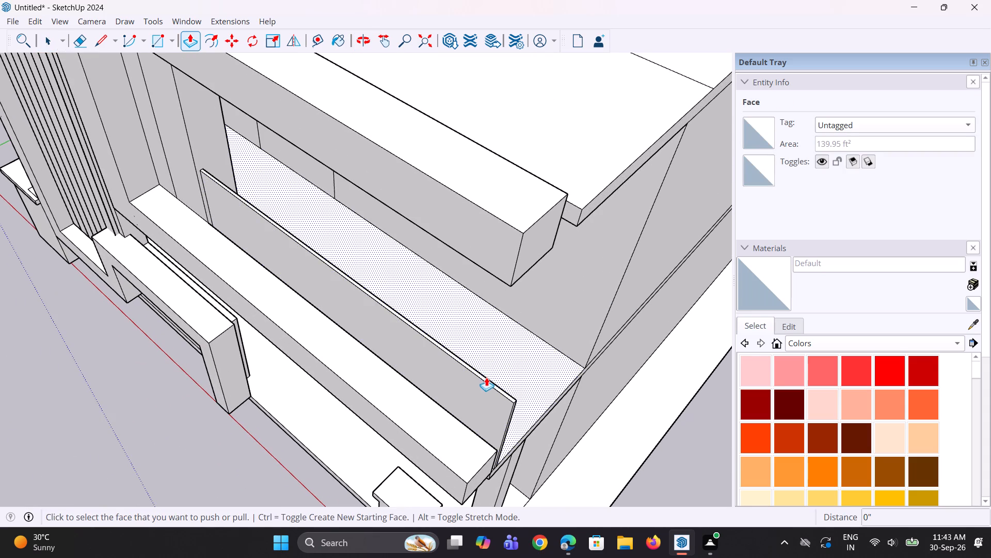
left_click(489, 381)
left_click(494, 362)
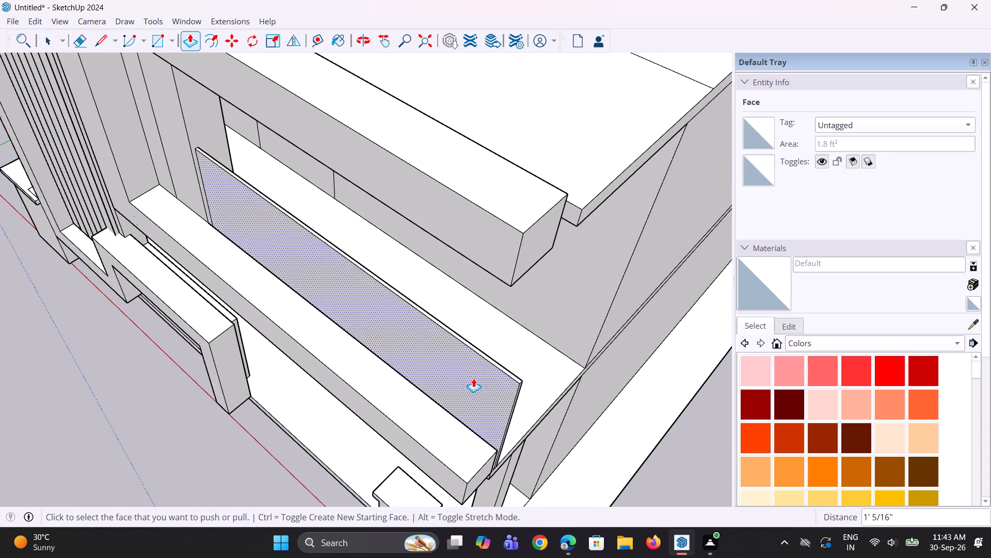
middle_click_drag(426, 422, 518, 368)
scroll(425, 370, "down", 6)
middle_click_drag(409, 388, 433, 378)
key("space")
key("space")
left_click(598, 415)
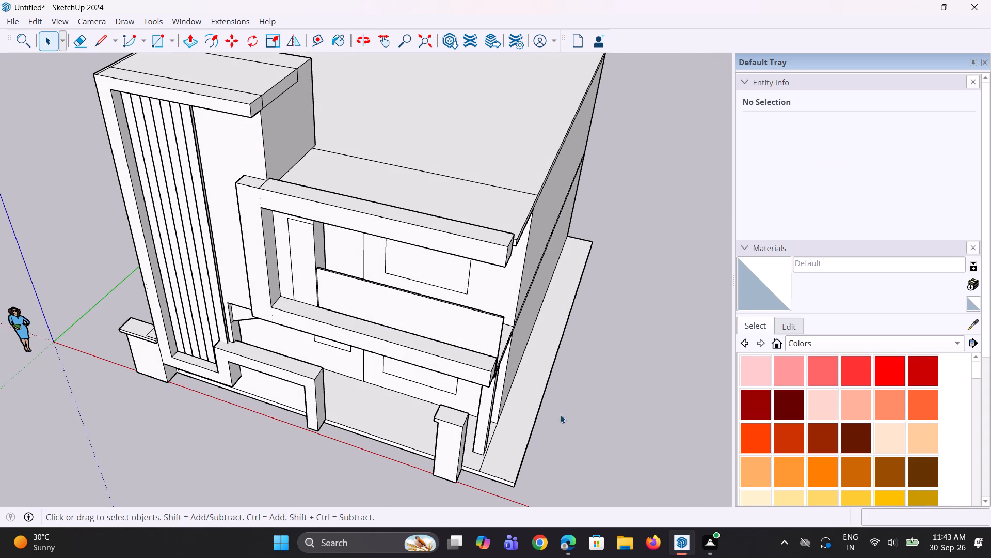
Copy the parapet's front top edge about 2" down its front face.
middle_click_drag(309, 406, 416, 360)
scroll(379, 284, "up", 5)
middle_click_drag(405, 281, 420, 258)
scroll(330, 249, "up", 2)
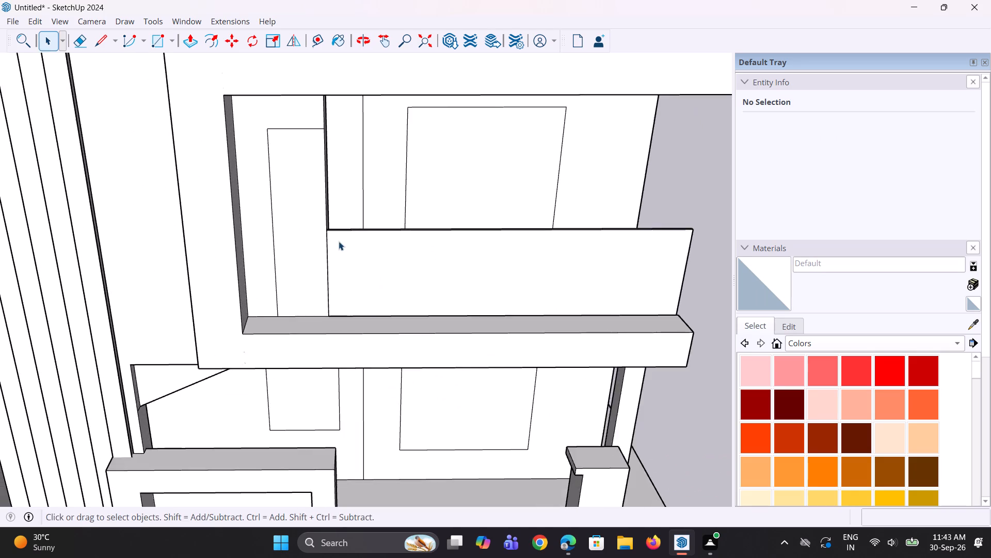
scroll(329, 236, "up", 3)
left_click(325, 226)
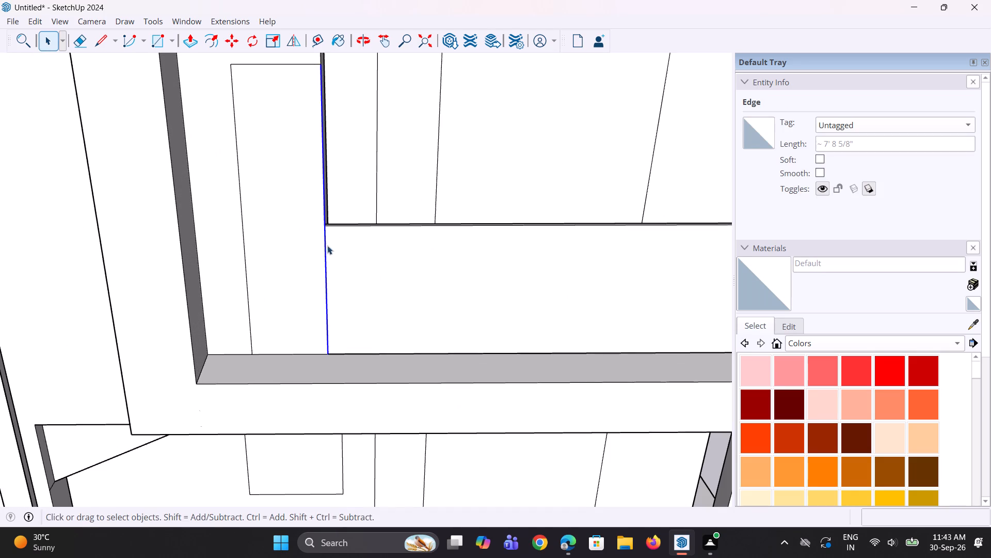
scroll(337, 243, "up", 3)
left_click(348, 220)
scroll(348, 234, "up", 2)
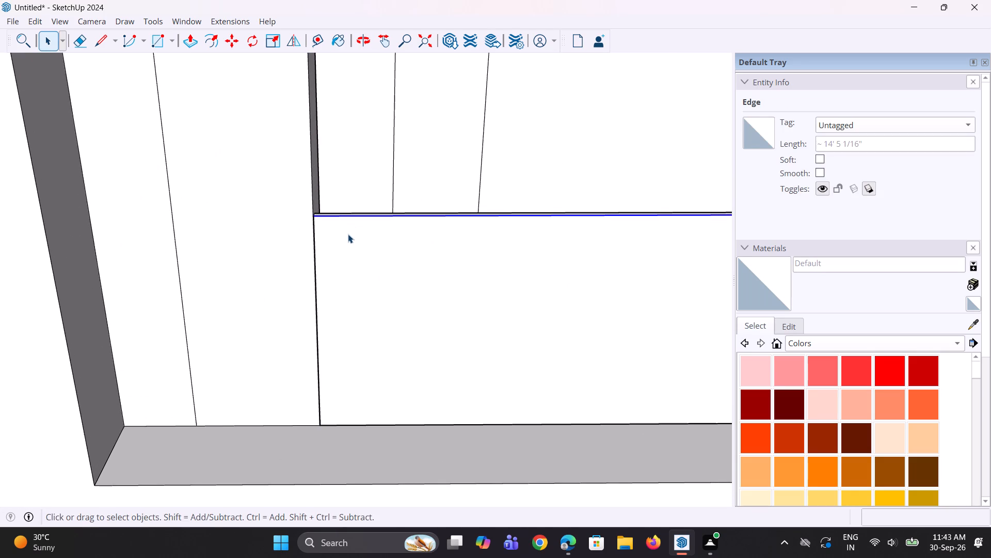
key("m")
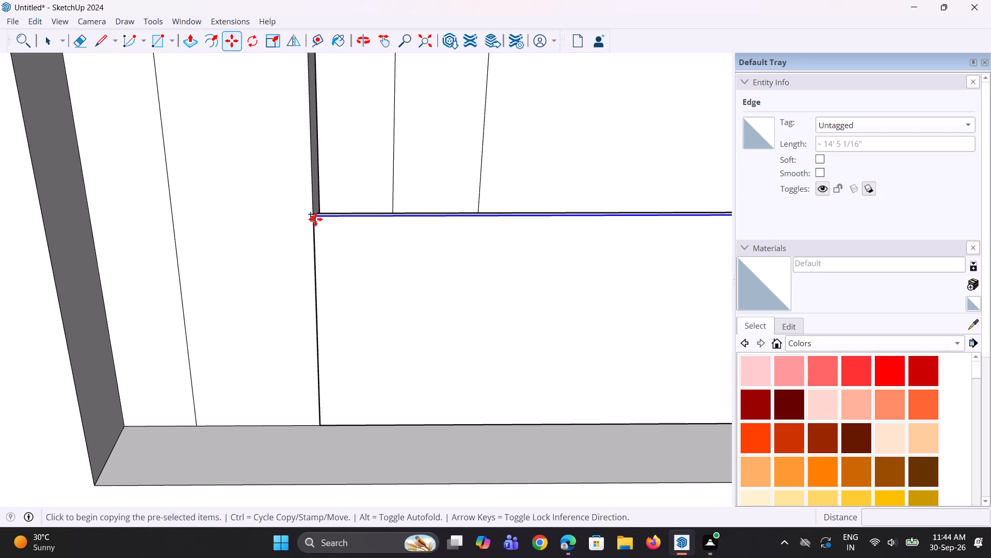
left_click(315, 219)
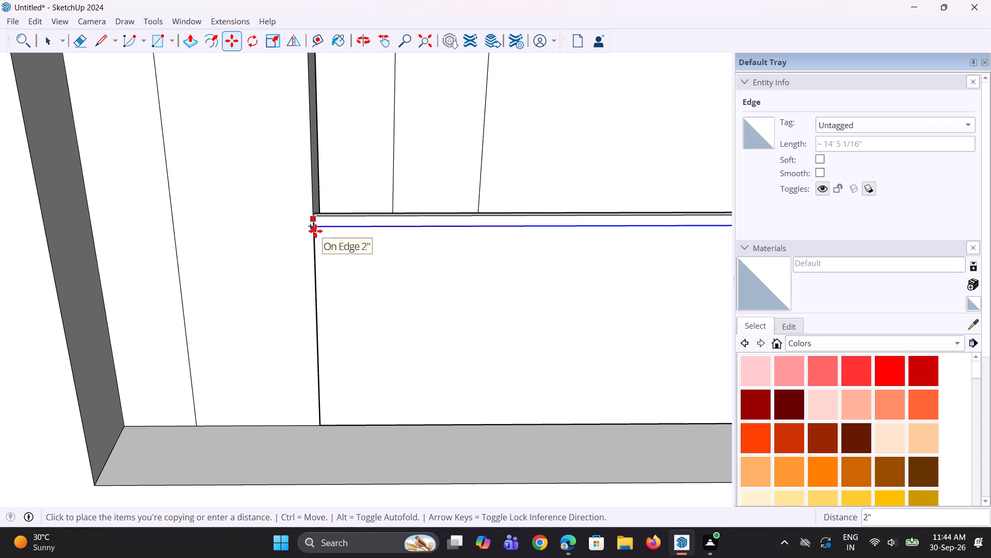
left_click(315, 231)
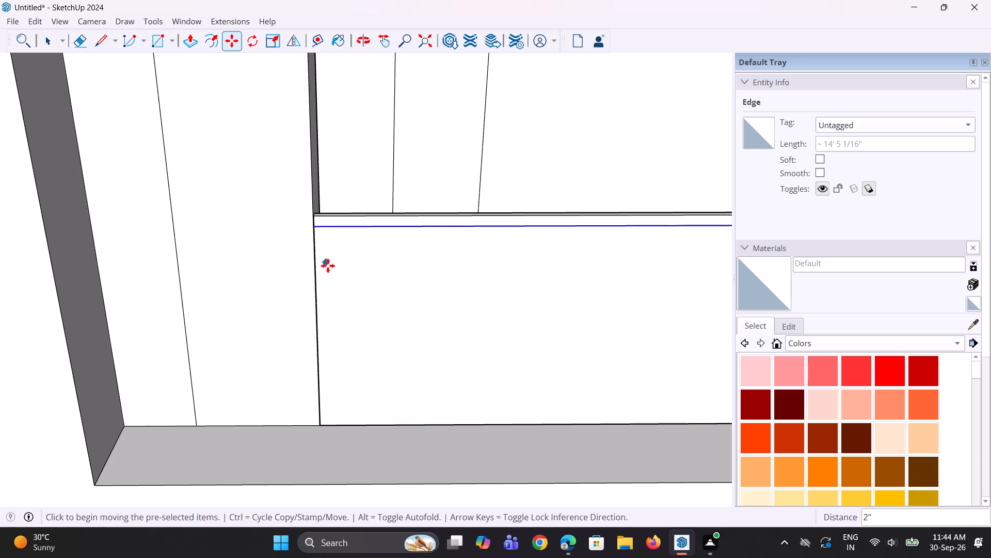
middle_click_drag(329, 267, 333, 251)
scroll(330, 274, "down", 4)
key("space")
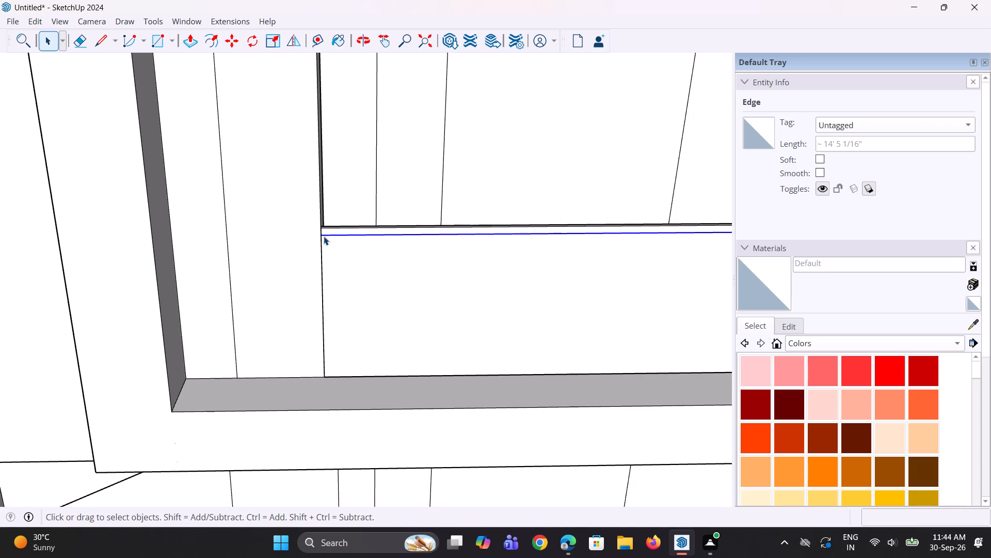
Copy that new edge about 7 3/16" further down, marking a horizontal band along the parapet's front face.
left_click(322, 236)
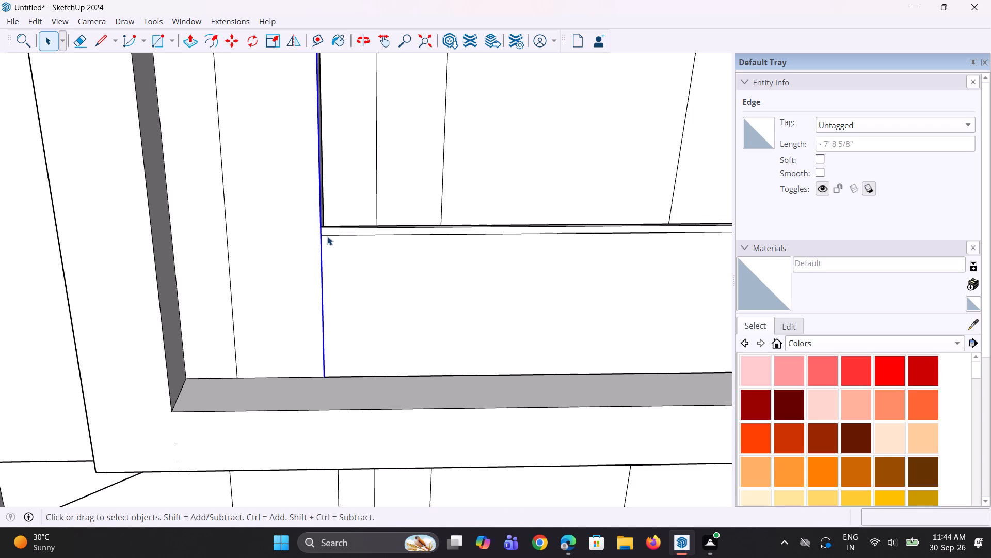
left_click(327, 236)
key("m")
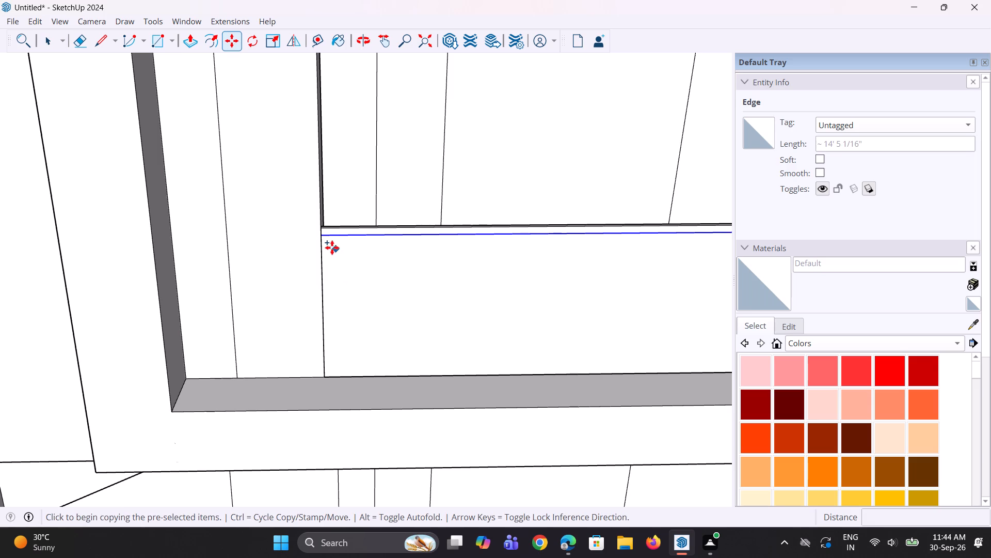
left_click(325, 239)
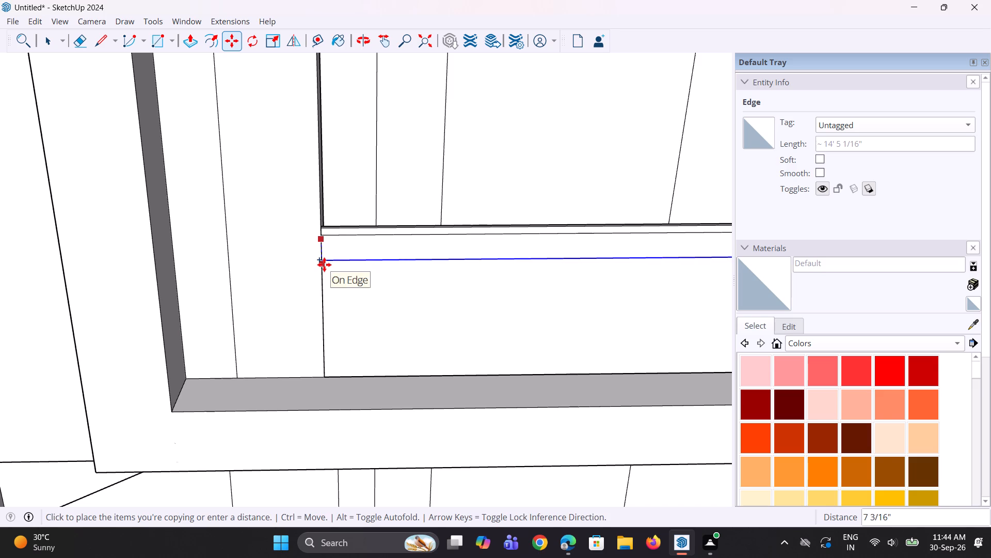
left_click(324, 265)
scroll(335, 296, "down", 5)
key("space")
key("space")
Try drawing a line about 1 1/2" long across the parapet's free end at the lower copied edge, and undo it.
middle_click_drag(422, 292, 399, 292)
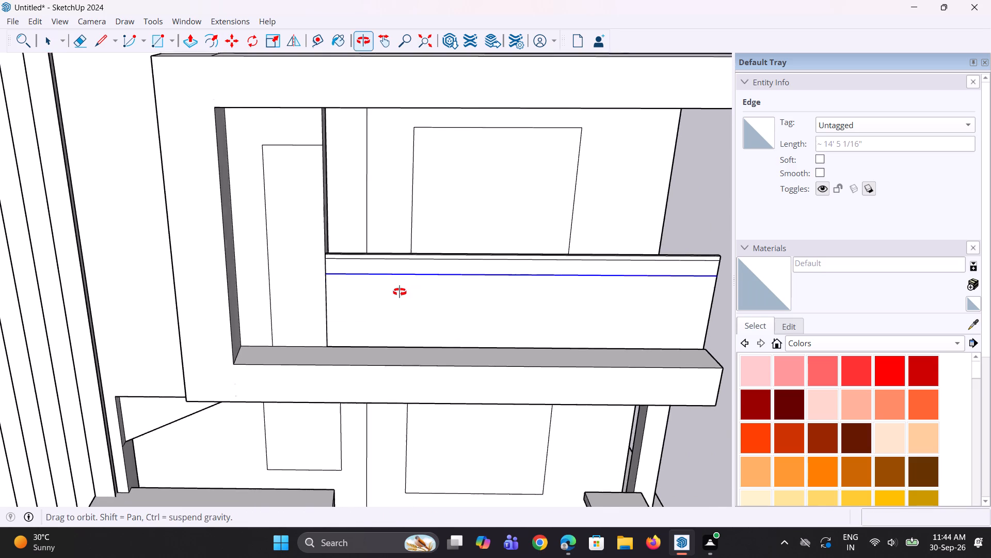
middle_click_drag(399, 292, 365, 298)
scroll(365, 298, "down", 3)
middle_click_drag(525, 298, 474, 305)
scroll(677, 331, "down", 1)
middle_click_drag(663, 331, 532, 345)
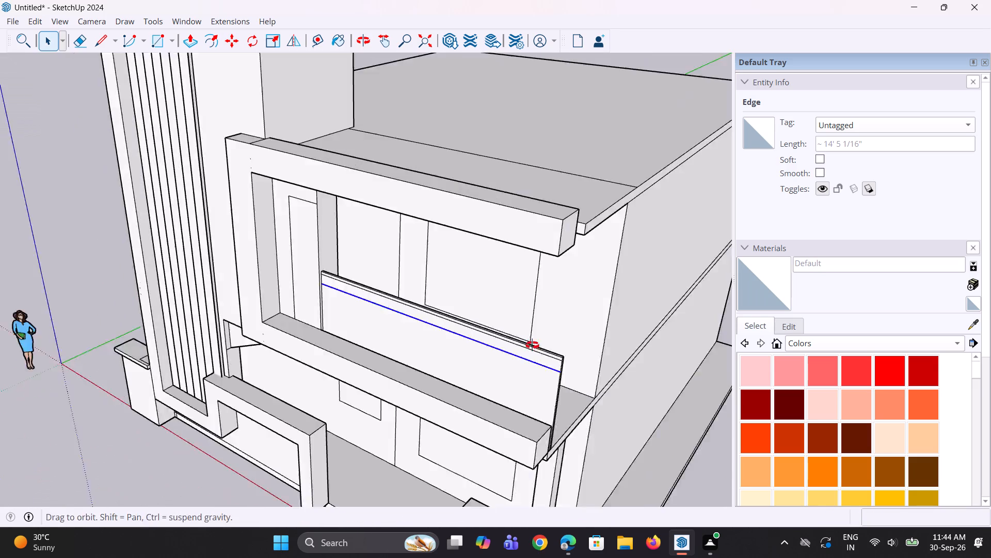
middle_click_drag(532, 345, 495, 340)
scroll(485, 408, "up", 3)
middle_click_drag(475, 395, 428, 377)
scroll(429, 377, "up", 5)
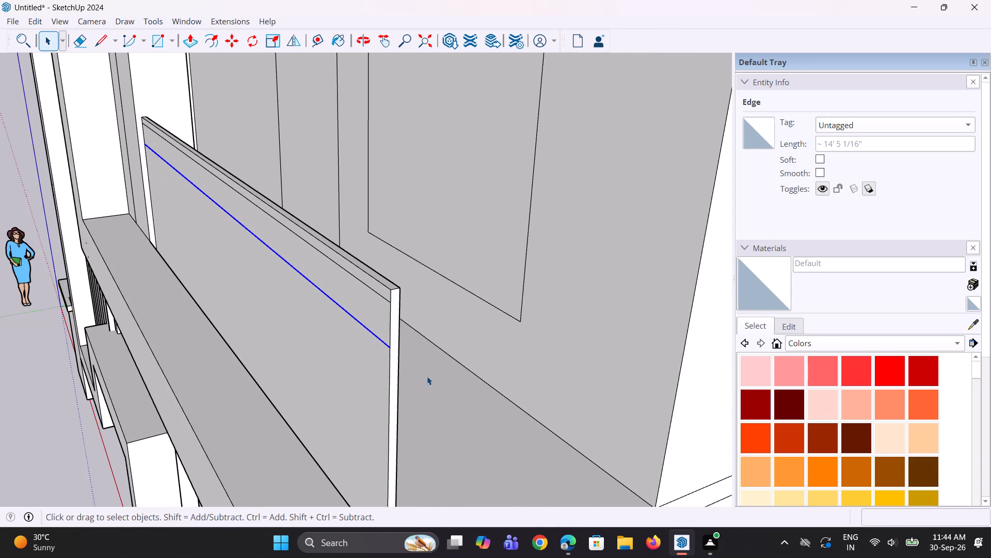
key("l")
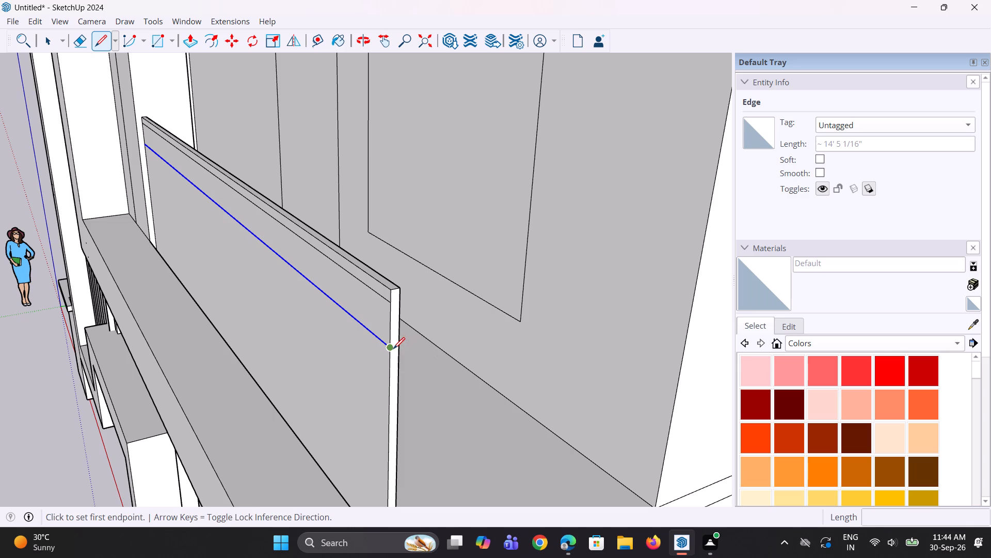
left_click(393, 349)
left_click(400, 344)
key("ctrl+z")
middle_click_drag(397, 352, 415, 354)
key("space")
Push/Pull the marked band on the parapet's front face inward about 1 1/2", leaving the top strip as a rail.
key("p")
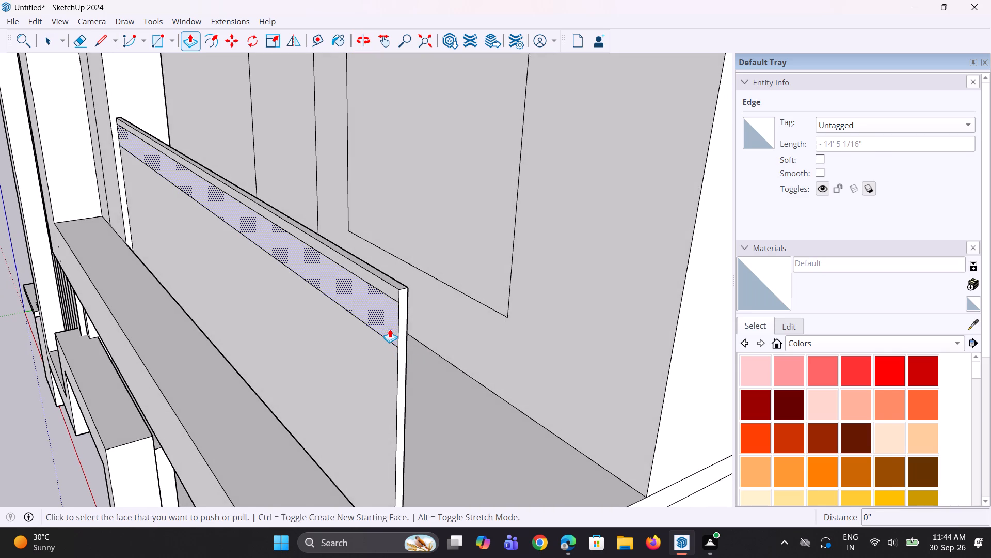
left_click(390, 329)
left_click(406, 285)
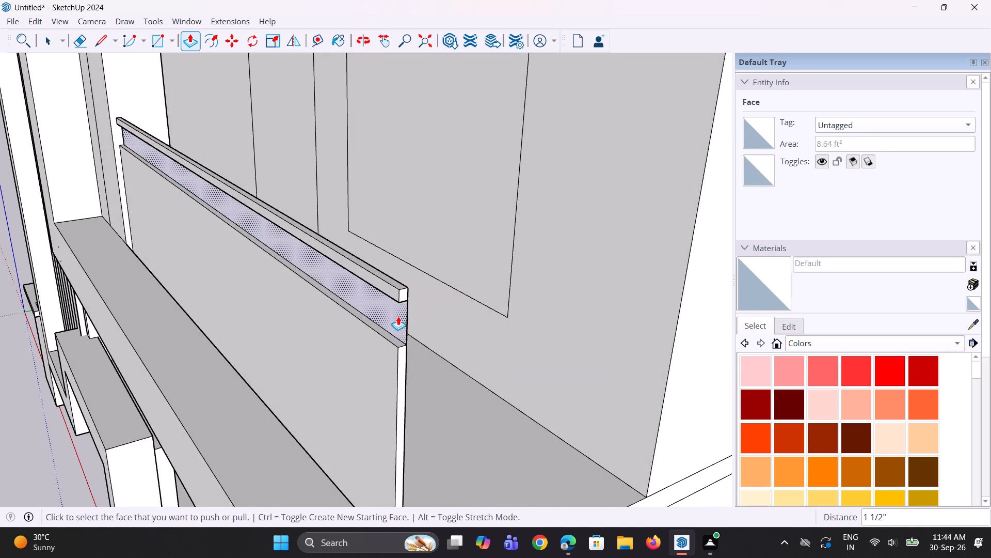
Examine the recessed band below the parapet's top rail from the end, the balcony side and the front.
middle_click_drag(398, 319, 189, 327)
middle_click_drag(327, 351, 328, 349)
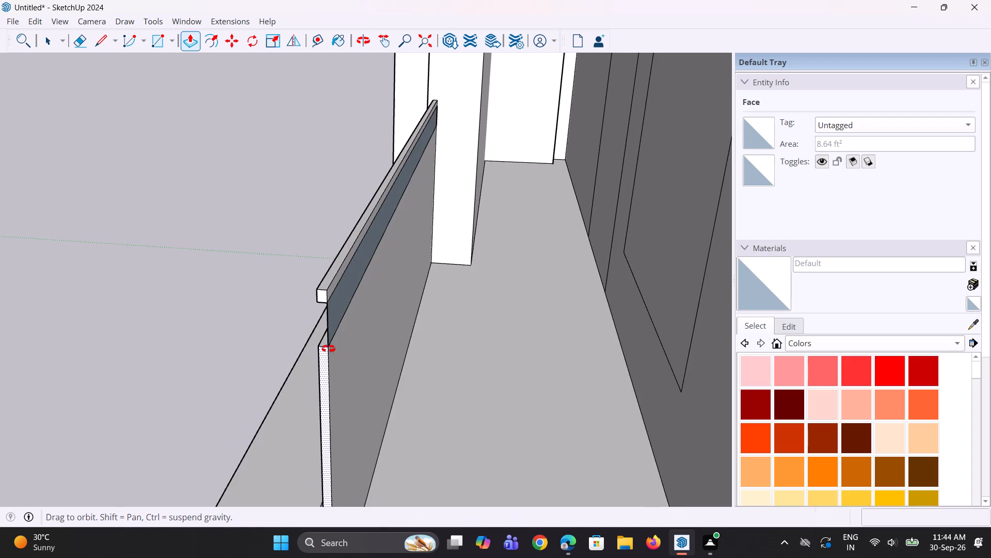
middle_click_drag(328, 349, 185, 317)
middle_click_drag(182, 323, 482, 334)
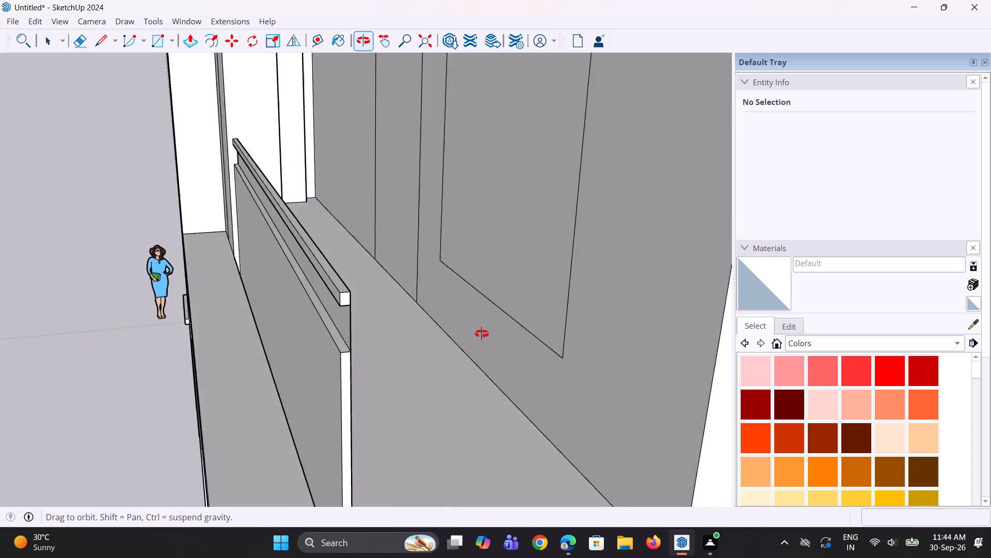
middle_click_drag(482, 334, 542, 308)
middle_click_drag(366, 347, 411, 319)
middle_click_drag(396, 326, 362, 335)
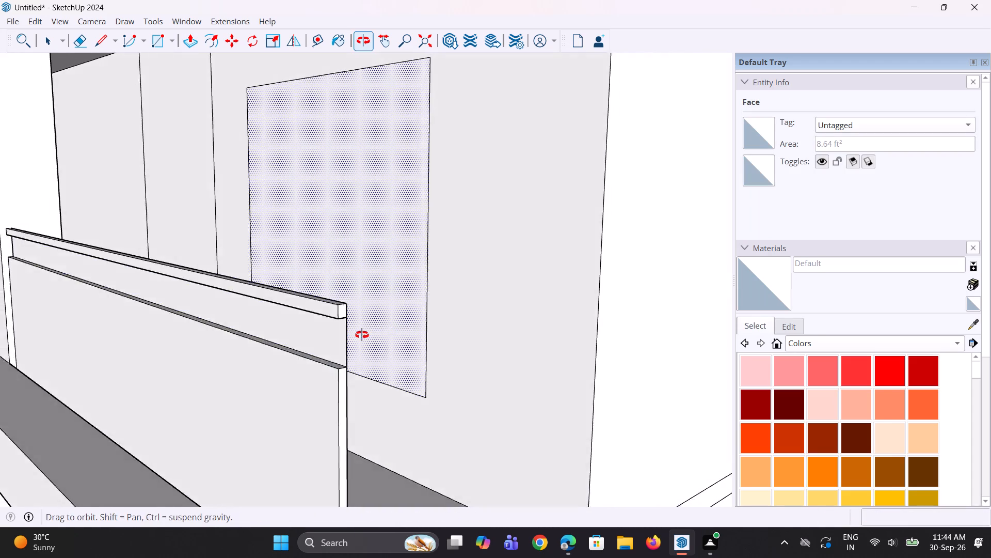
middle_click_drag(362, 335, 357, 336)
scroll(363, 337, "down", 6)
middle_click_drag(344, 354, 449, 327)
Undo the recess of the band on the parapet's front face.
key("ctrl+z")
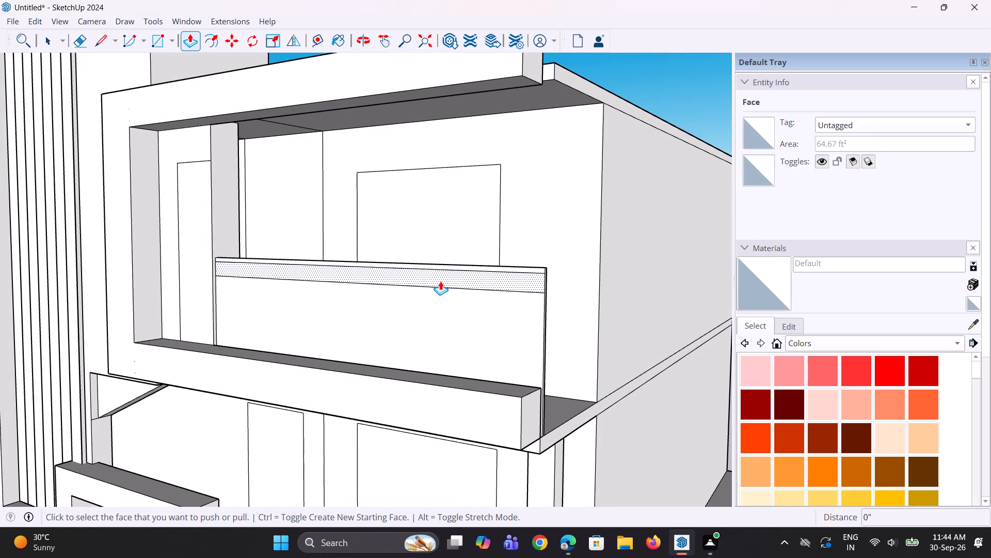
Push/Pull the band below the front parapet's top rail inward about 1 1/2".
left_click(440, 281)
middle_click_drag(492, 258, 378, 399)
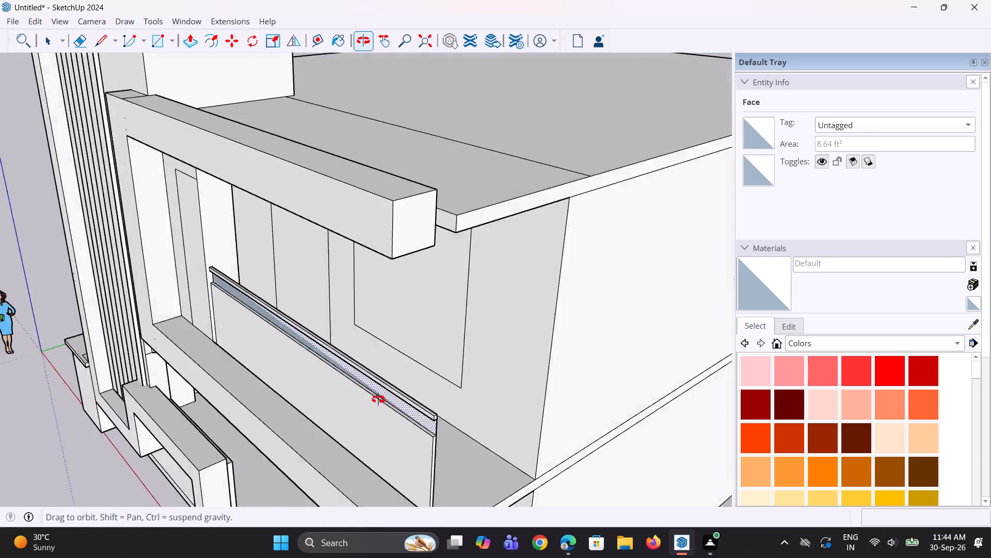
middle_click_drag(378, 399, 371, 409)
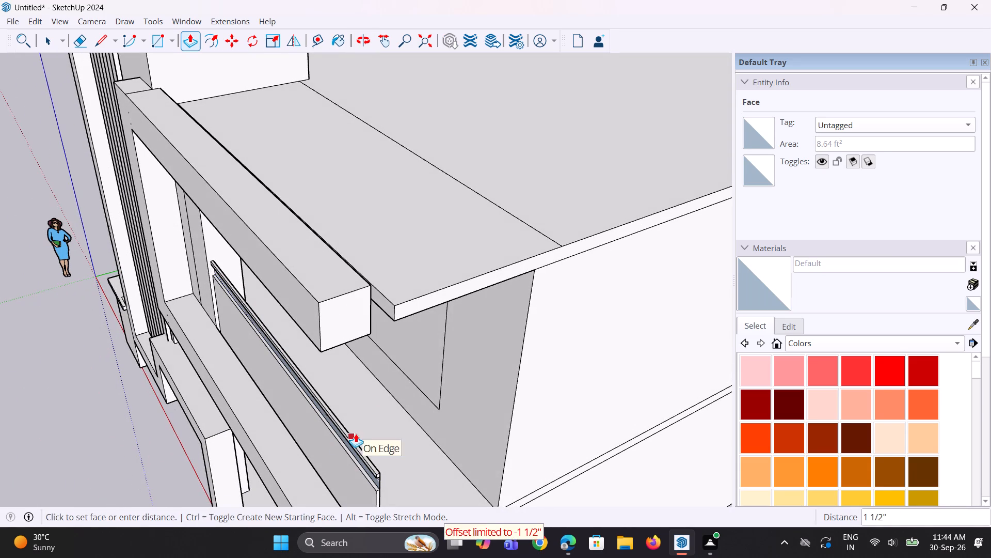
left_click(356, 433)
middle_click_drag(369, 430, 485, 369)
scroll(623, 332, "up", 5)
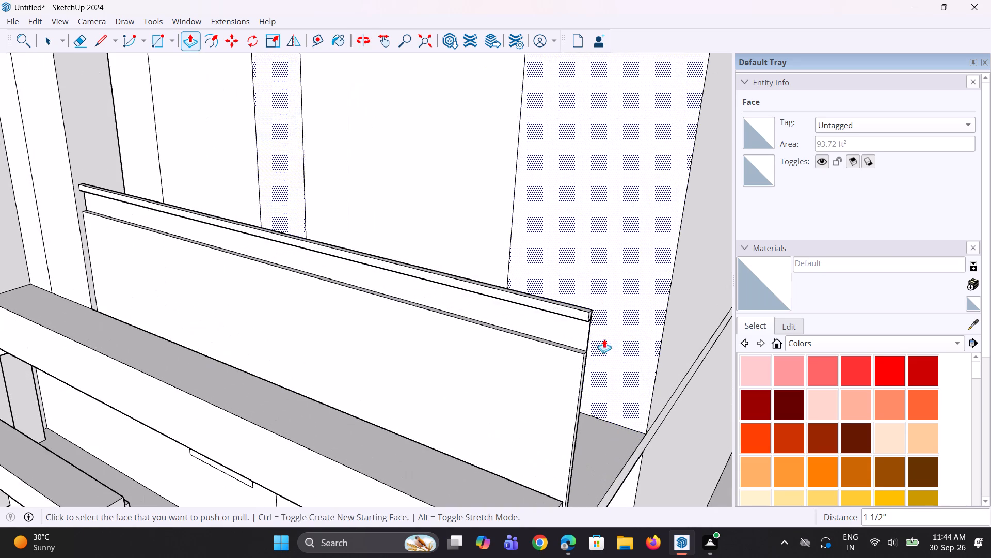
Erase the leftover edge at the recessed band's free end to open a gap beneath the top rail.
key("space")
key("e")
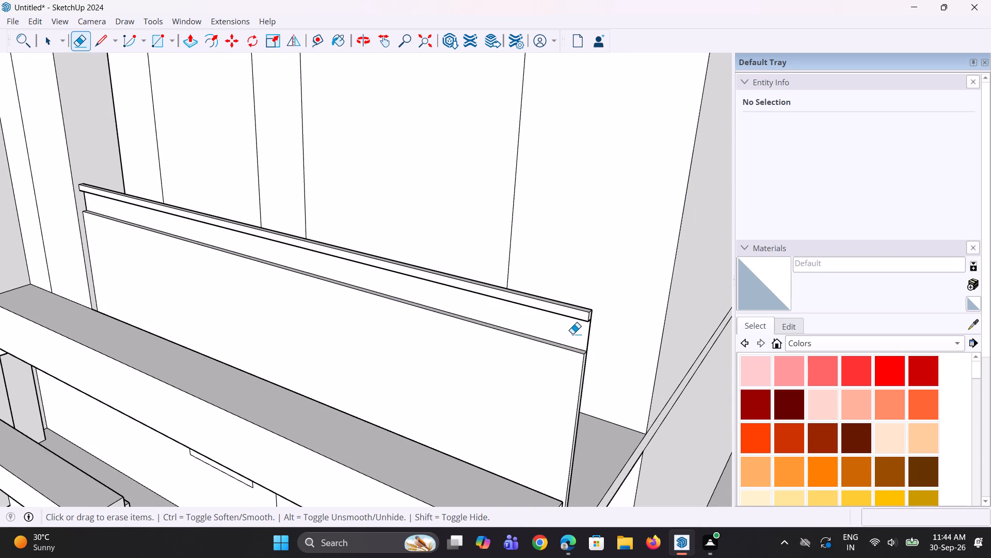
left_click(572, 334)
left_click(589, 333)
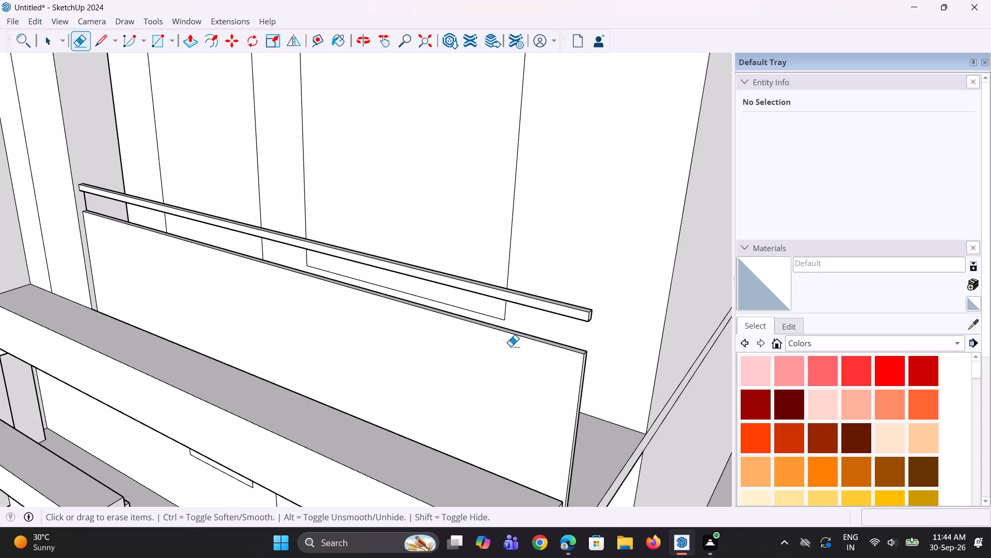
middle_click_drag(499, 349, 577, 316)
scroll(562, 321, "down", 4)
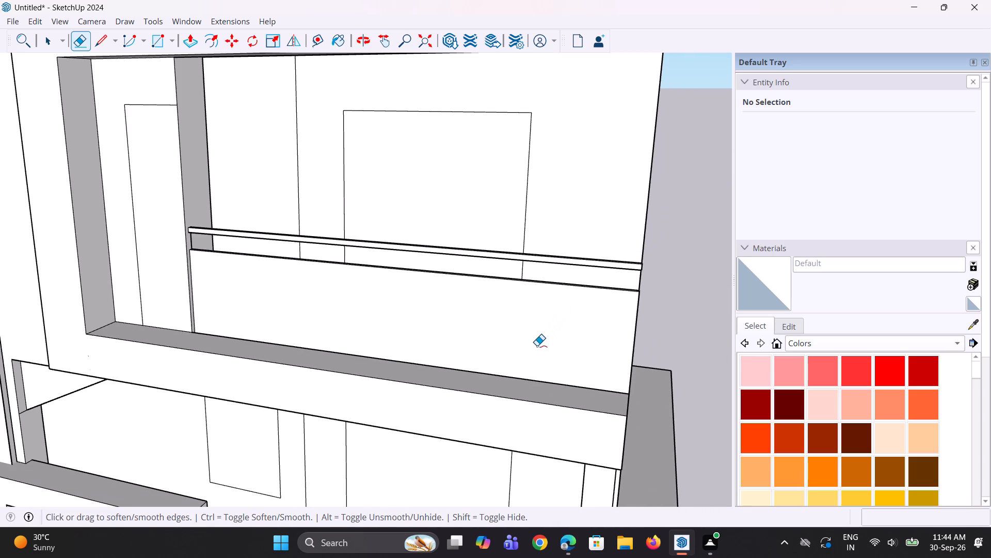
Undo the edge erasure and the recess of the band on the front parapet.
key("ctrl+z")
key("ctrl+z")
Copy the balcony-side vertical edge at the parapet's free end about 5" along its inner face.
middle_click_drag(608, 359, 462, 327)
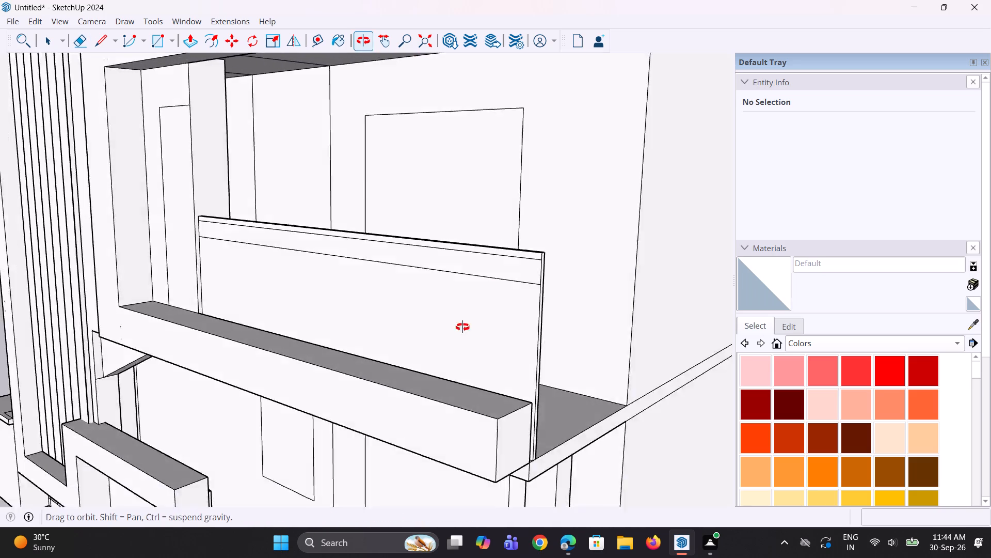
middle_click_drag(462, 327, 454, 324)
scroll(494, 355, "down", 3)
middle_click_drag(498, 357, 404, 350)
scroll(356, 344, "up", 2)
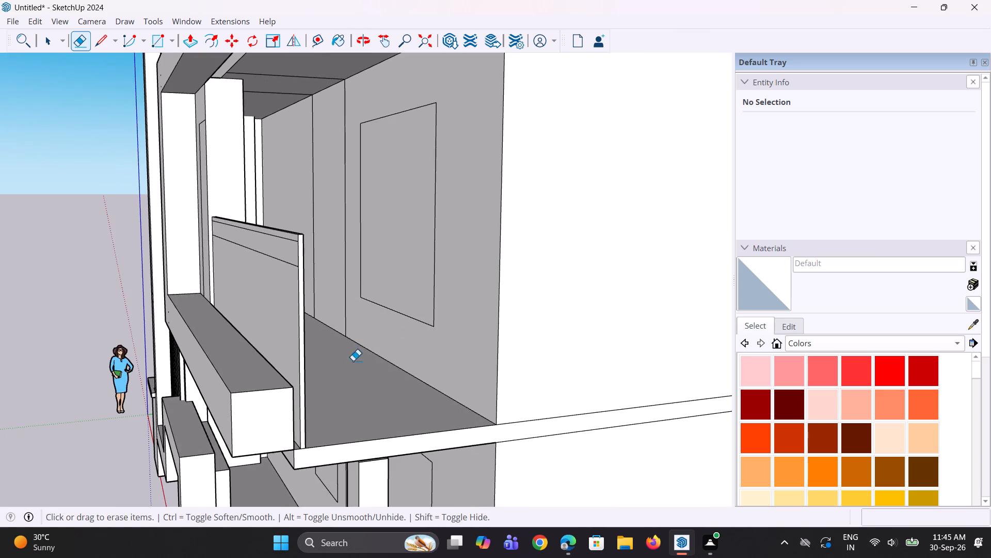
middle_click_drag(353, 368, 318, 394)
scroll(170, 413, "up", 2)
scroll(211, 395, "up", 2)
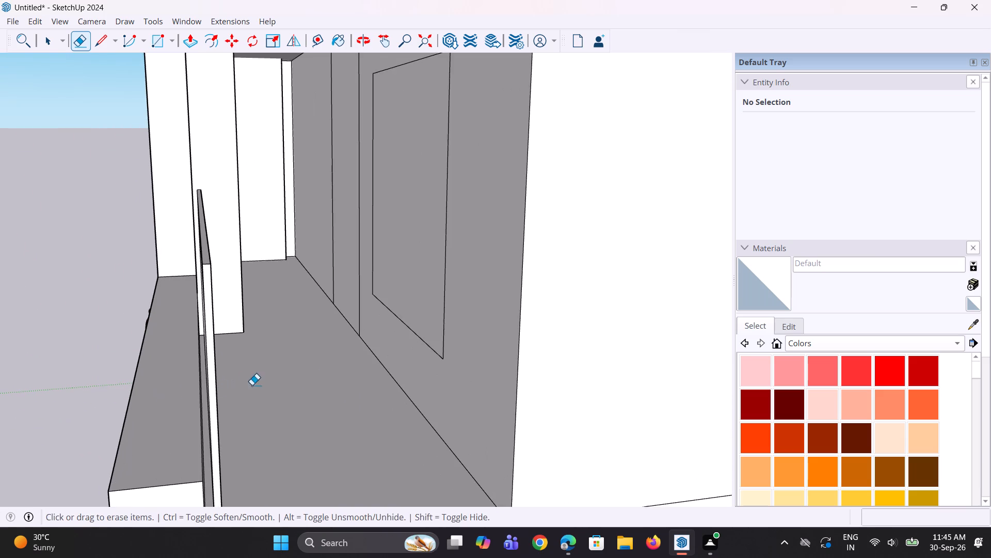
scroll(252, 385, "down", 9)
middle_click_drag(268, 419, 160, 404)
scroll(148, 378, "up", 5)
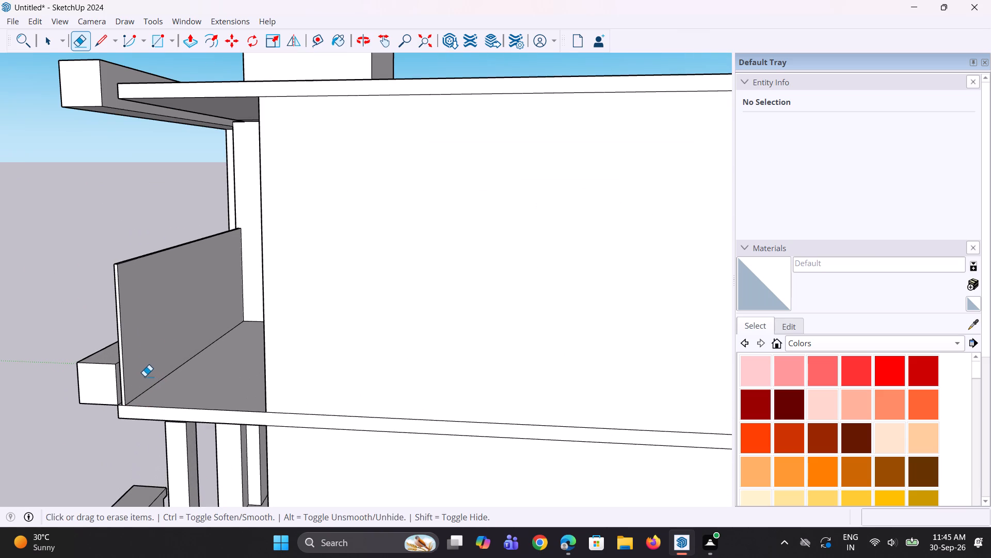
key("space")
scroll(139, 335, "up", 4)
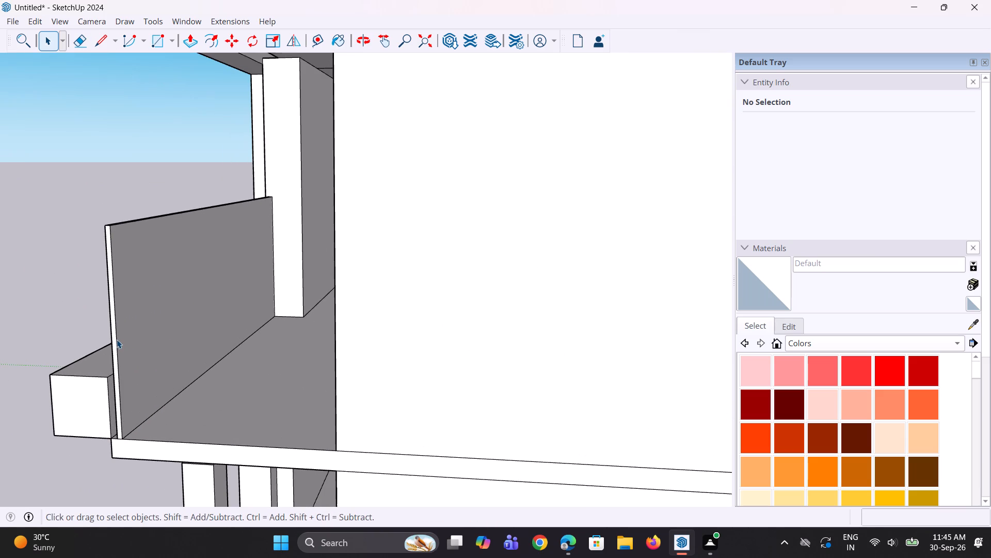
left_click(117, 339)
scroll(120, 342, "up", 5)
key("m")
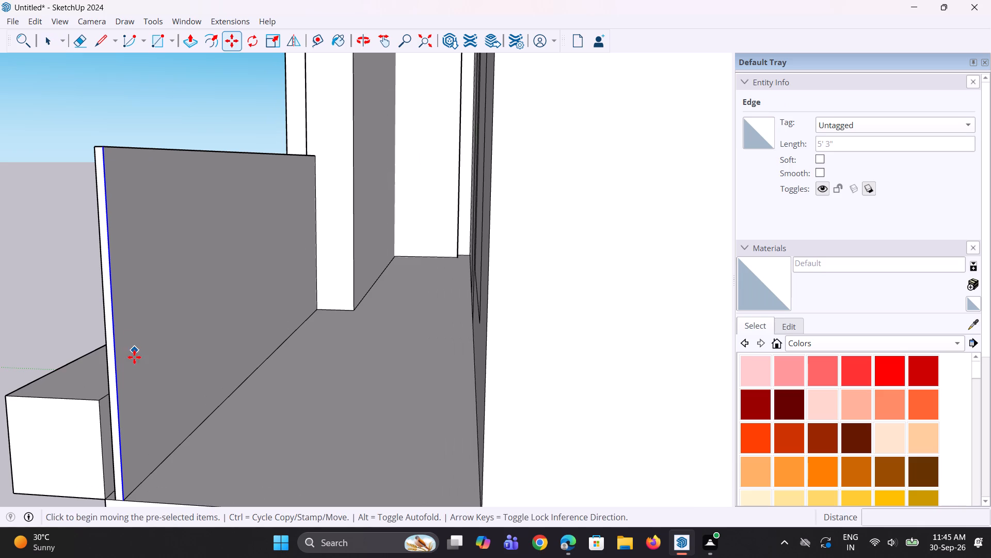
left_click(126, 498)
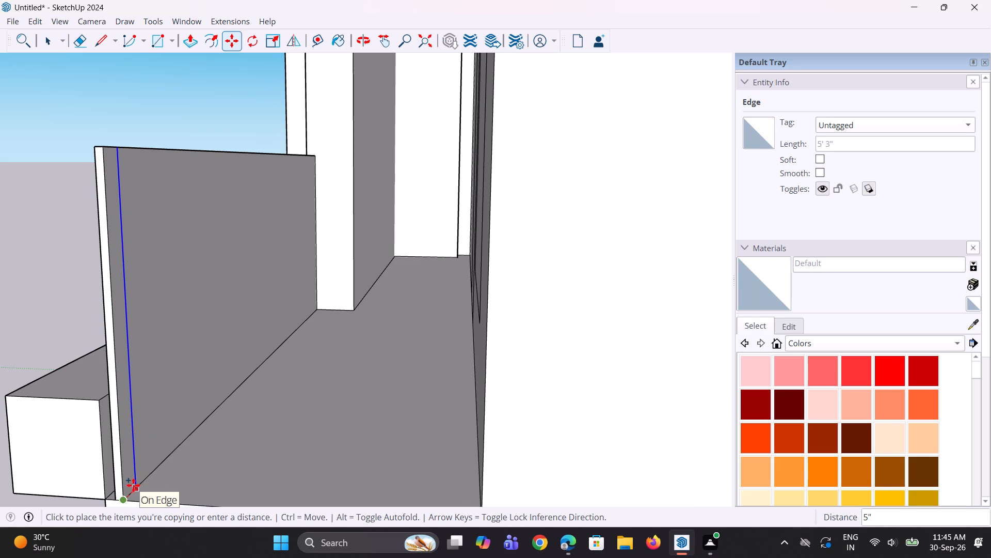
left_click(133, 485)
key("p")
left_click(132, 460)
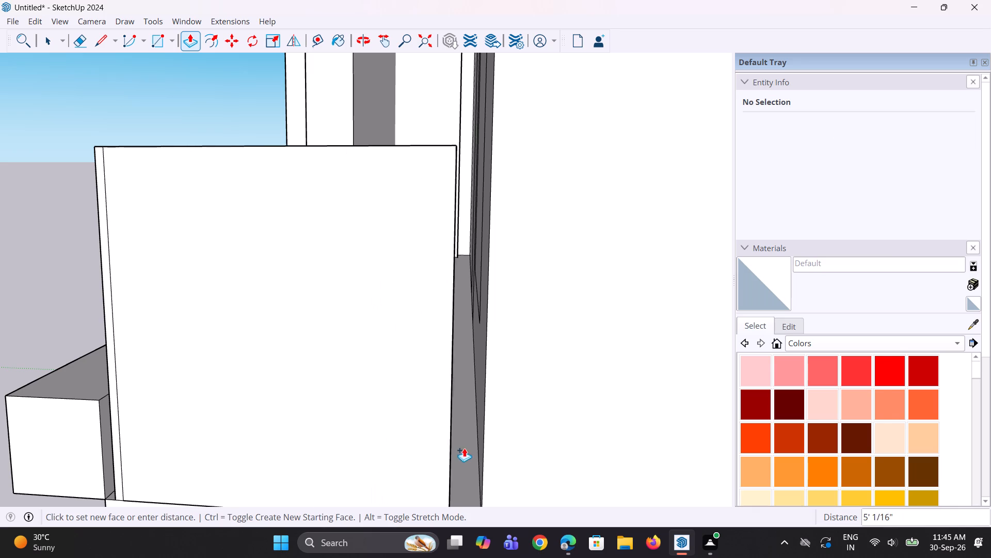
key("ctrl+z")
Move the copied vertical edge slightly closer to the parapet's free end, narrowing the strip on its inner face.
middle_click_drag(179, 466, 129, 466)
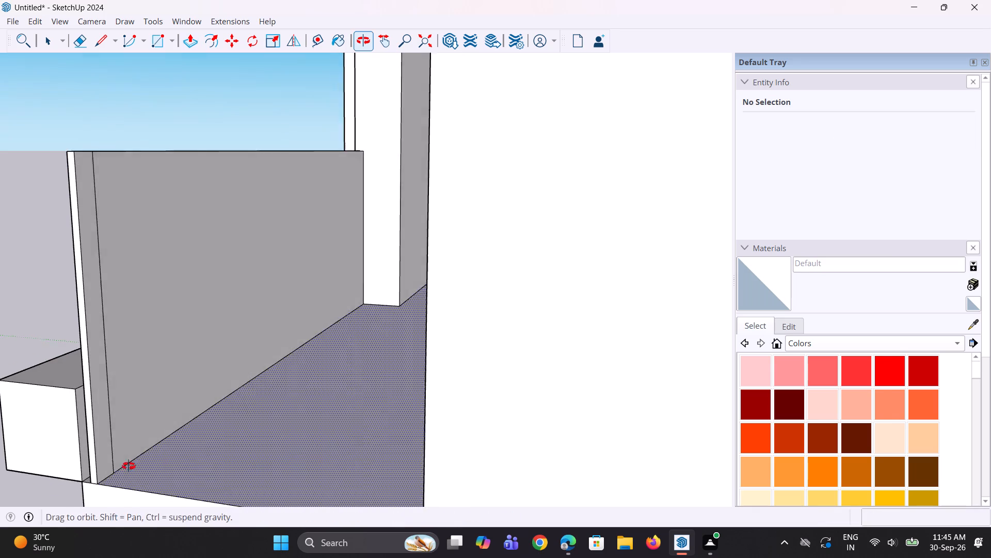
middle_click_drag(129, 466, 126, 462)
key("space")
key("space")
left_click(109, 442)
scroll(116, 468, "up", 3)
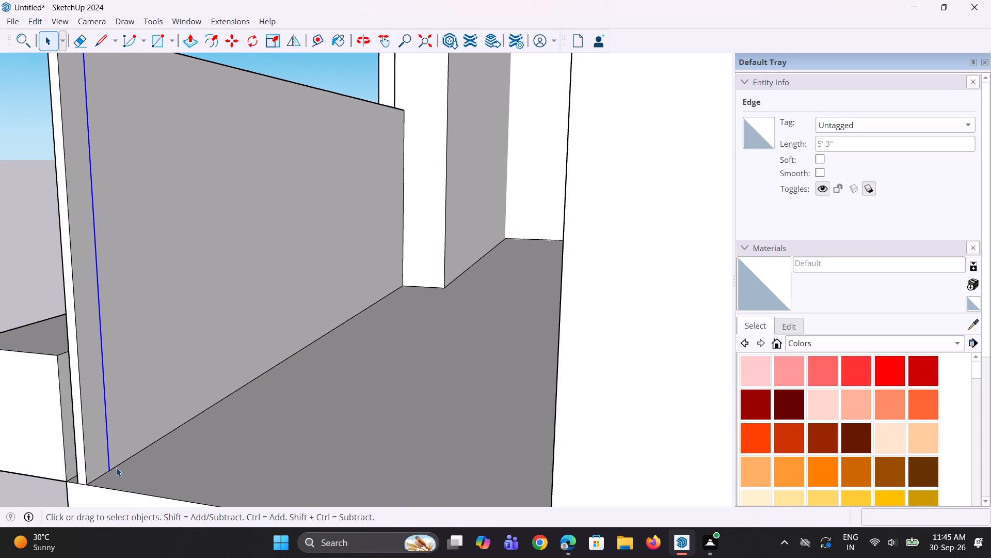
key("m")
left_click(111, 472)
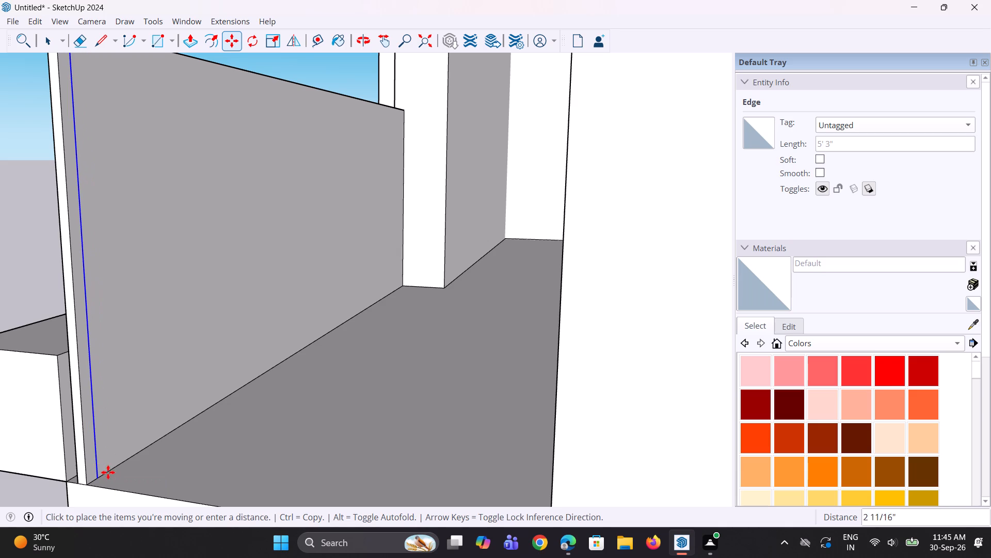
left_click(110, 471)
Push/Pull the narrow strip about 5' 4 1/16" across the balcony's open side to the house wall as a side parapet.
key("p")
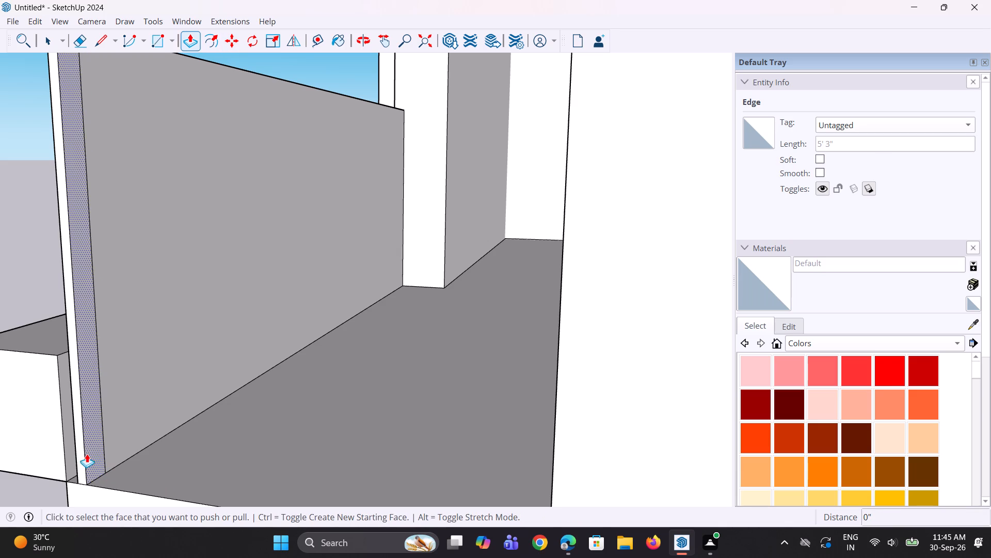
left_click(95, 448)
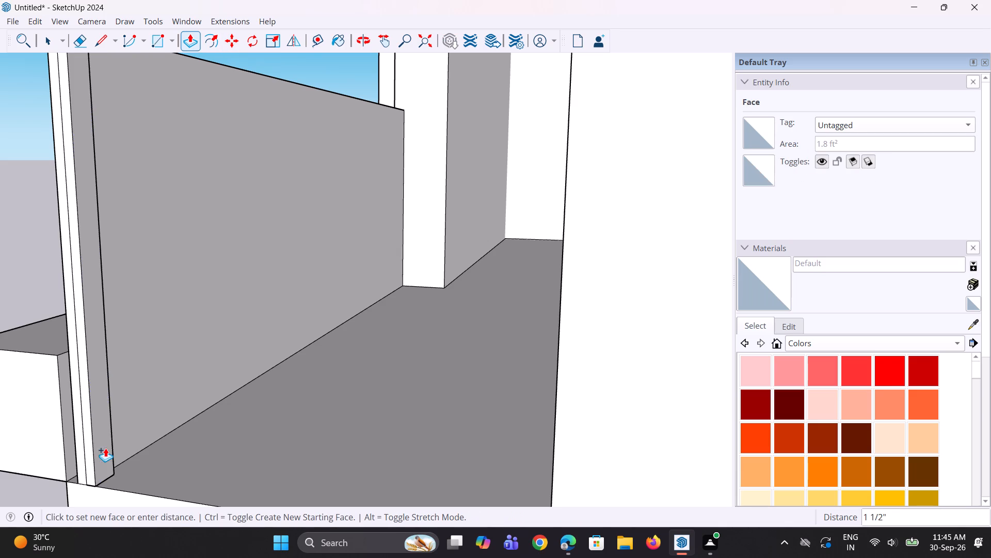
scroll(179, 462, "down", 6)
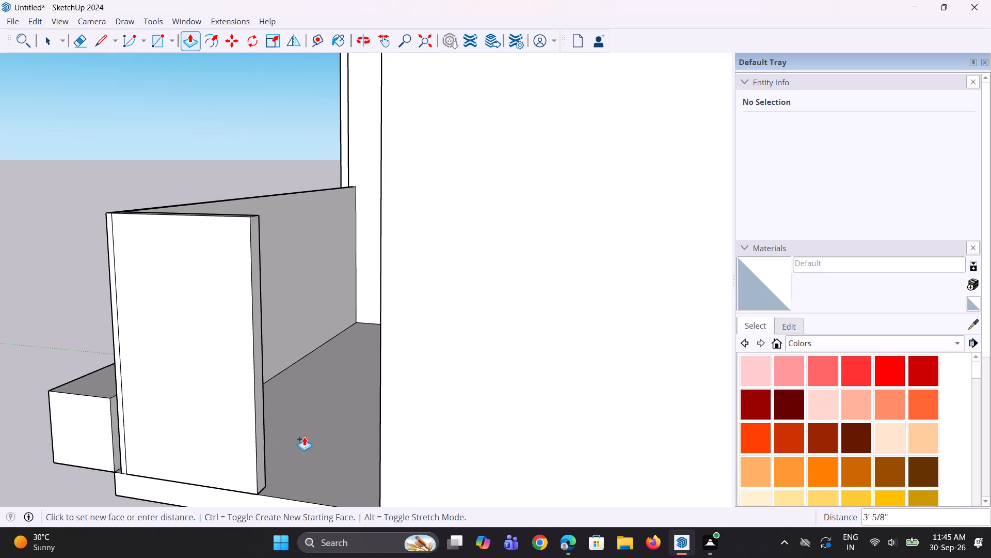
left_click(381, 464)
Examine the side parapet and its corner with the front parapet from the side, front and above.
scroll(324, 457, "down", 4)
middle_click_drag(280, 422, 302, 430)
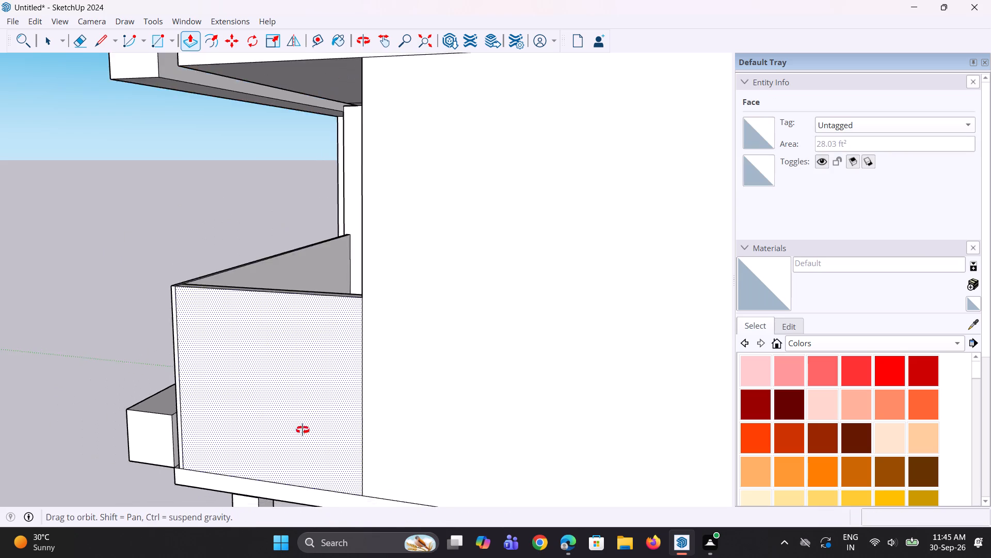
middle_click_drag(302, 430, 581, 493)
scroll(509, 361, "down", 3)
middle_click_drag(545, 364, 552, 348)
scroll(571, 375, "up", 3)
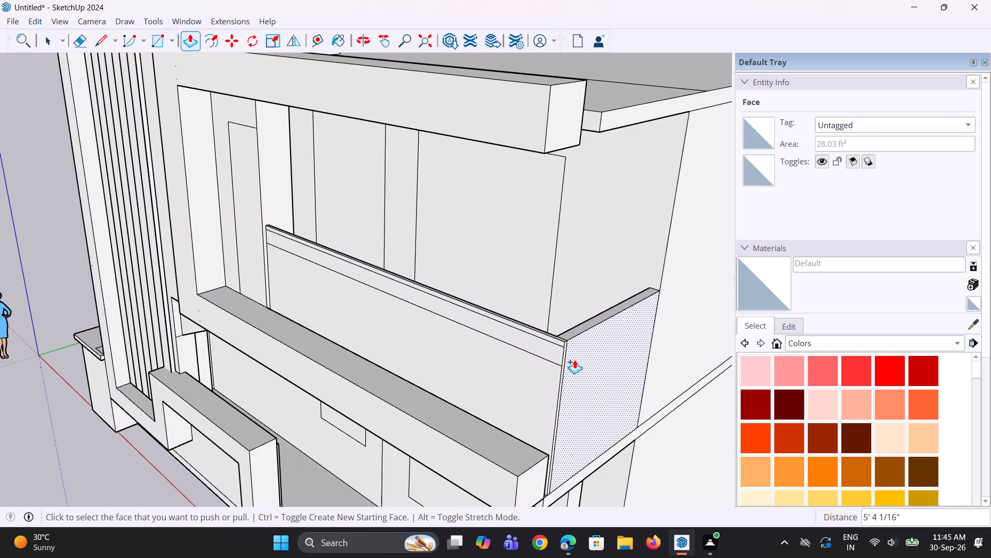
middle_click_drag(576, 340, 598, 415)
scroll(571, 349, "up", 3)
middle_click_drag(589, 394, 702, 388)
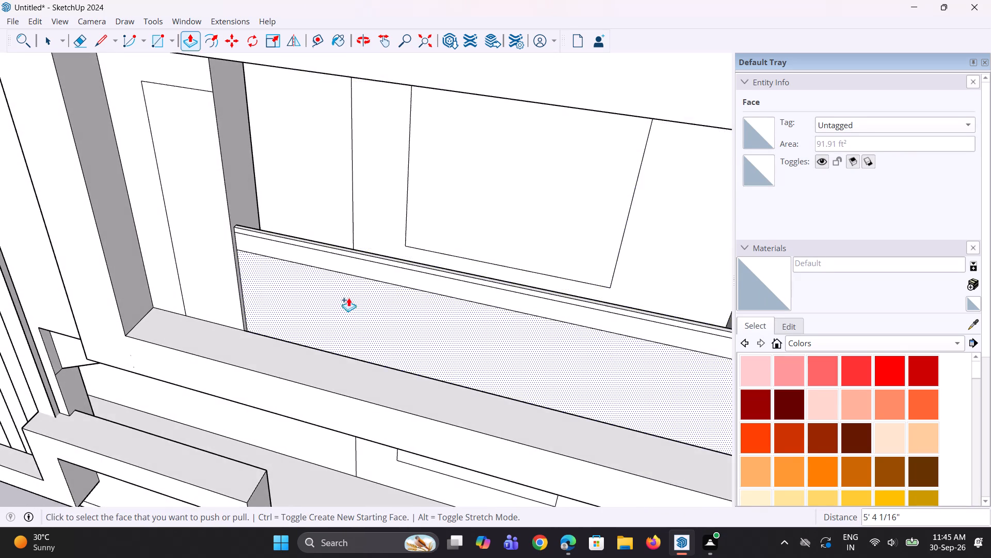
scroll(260, 288, "down", 5)
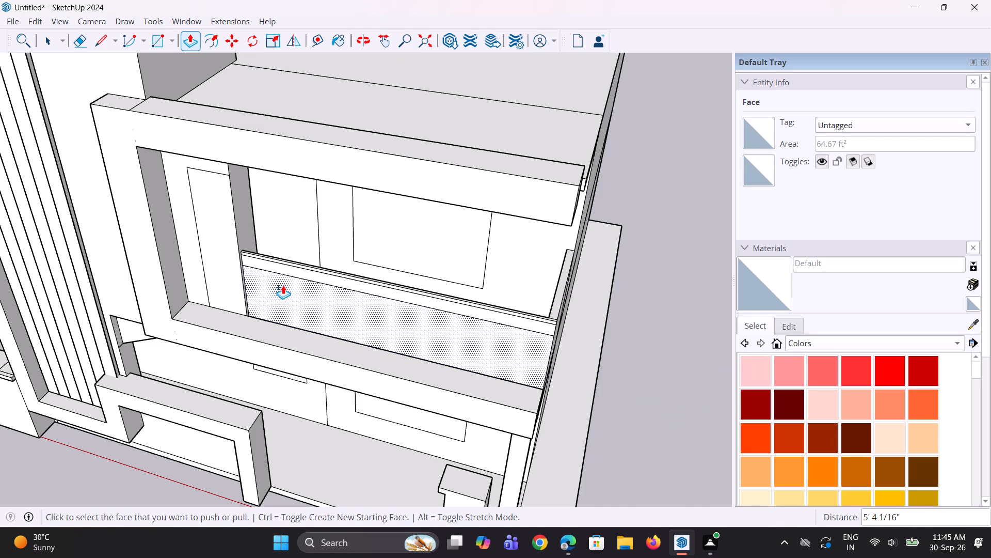
scroll(311, 357, "down", 2)
middle_click_drag(379, 359, 606, 358)
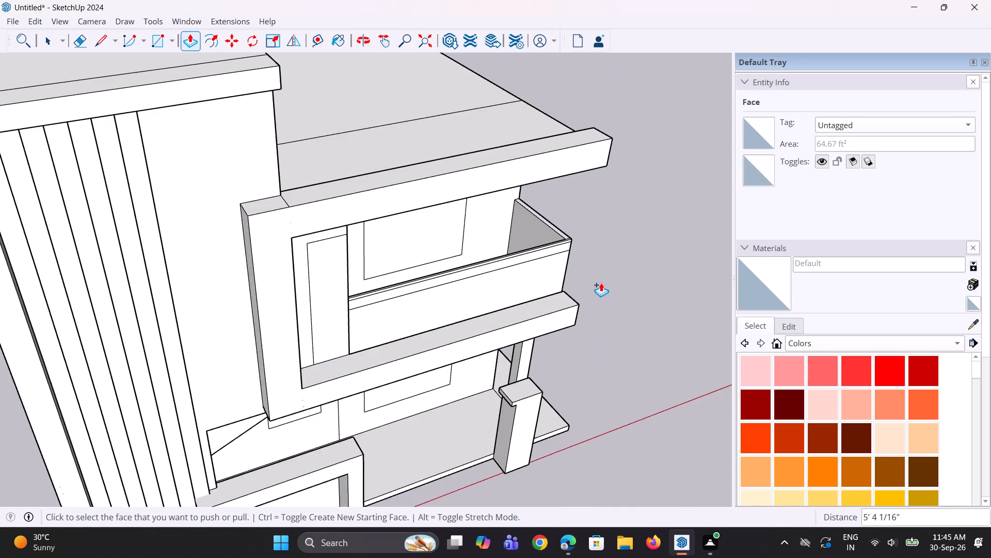
Push/Pull the side parapet's inner face outward about 2 1/16" to make the parapet thinner.
scroll(580, 271, "up", 2)
left_click(537, 224)
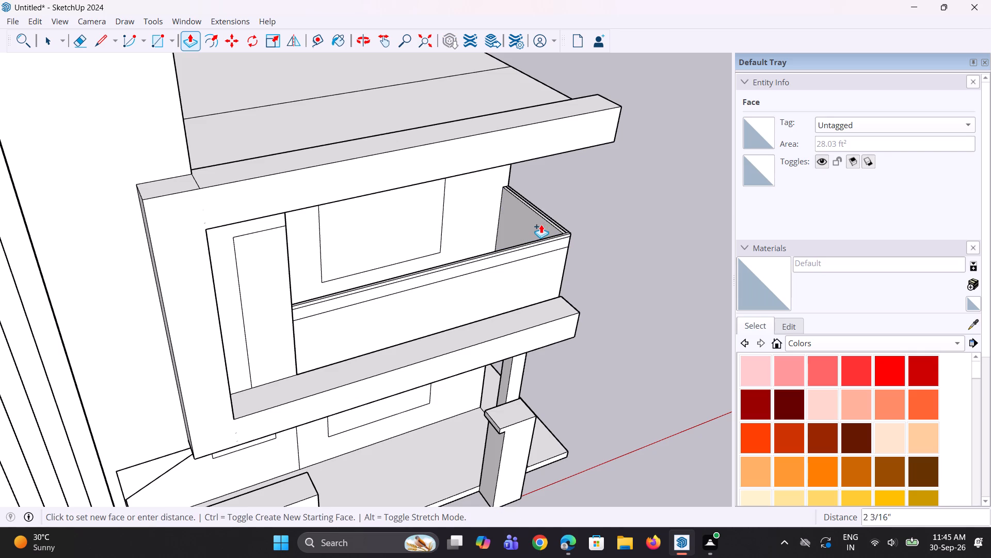
key("Escape")
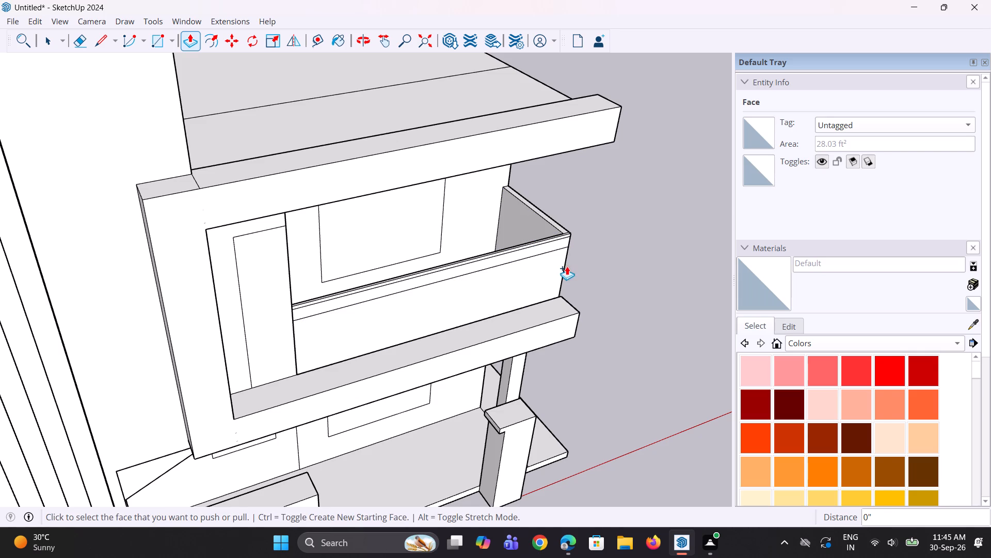
scroll(569, 233, "up", 2)
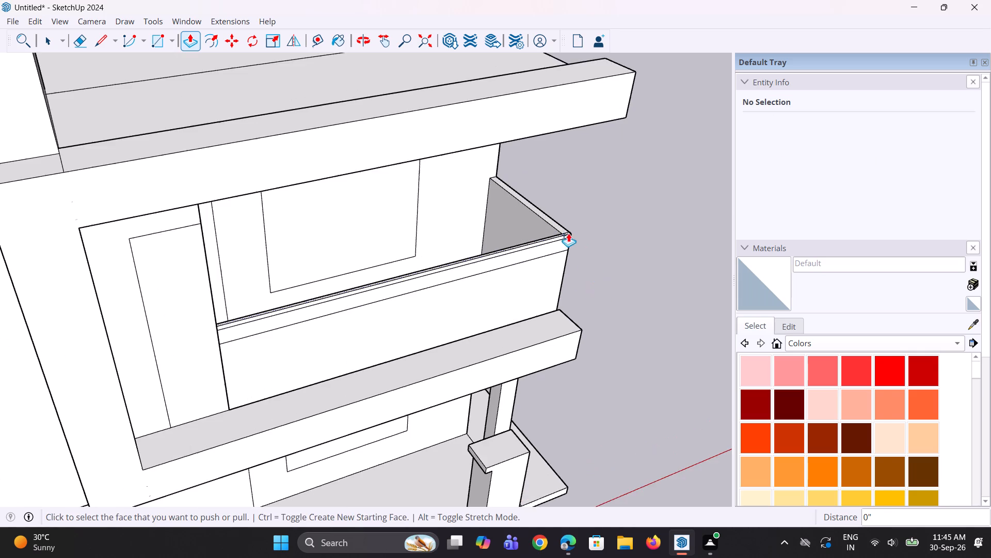
scroll(509, 237, "up", 4)
left_click(520, 224)
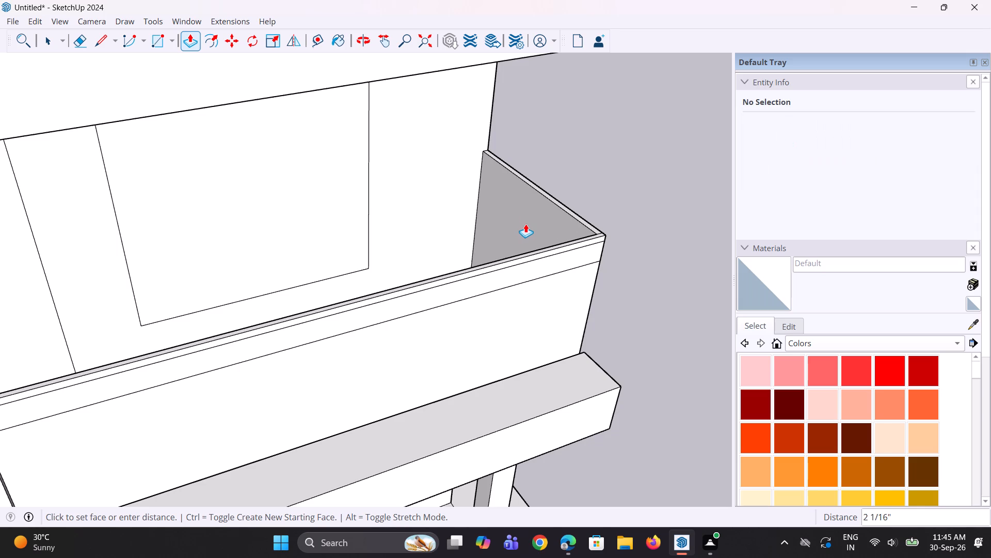
left_click(525, 224)
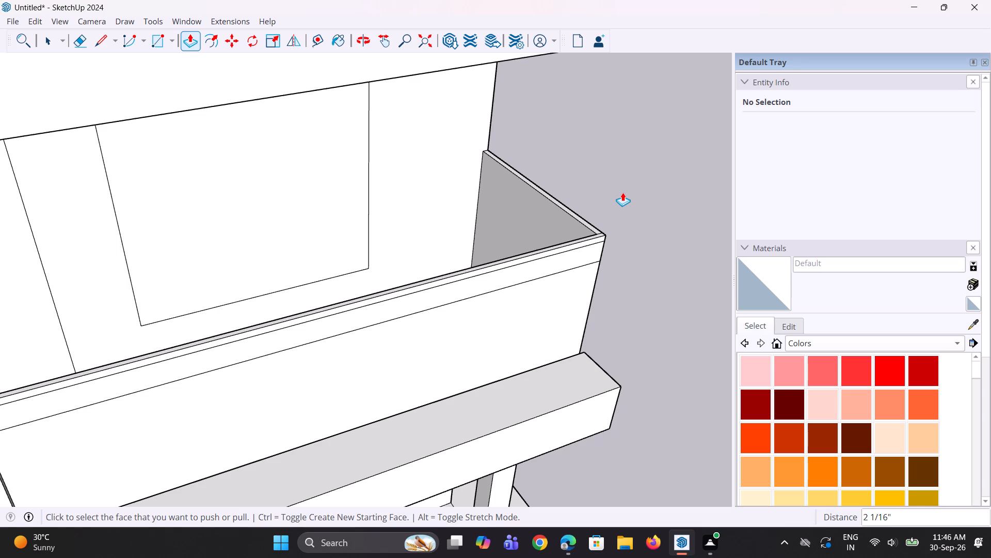
Draw a line about 1 1/2" long across the front parapet's end face, continuing the top rail's lower edge around the corner.
scroll(600, 216, "up", 2)
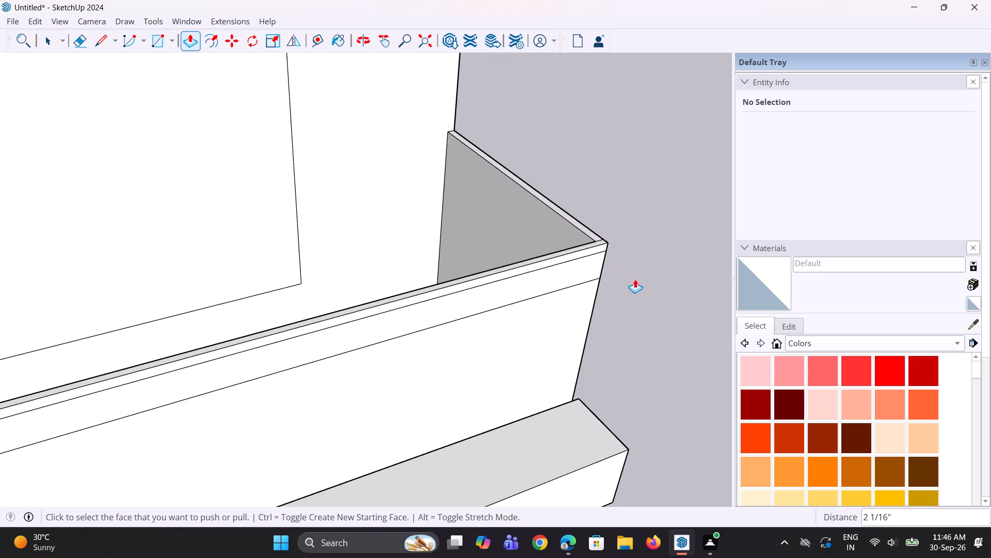
key("space")
key("space")
middle_click_drag(664, 340, 573, 323)
scroll(552, 320, "up", 1)
scroll(548, 315, "down", 4)
middle_click_drag(555, 318, 284, 306)
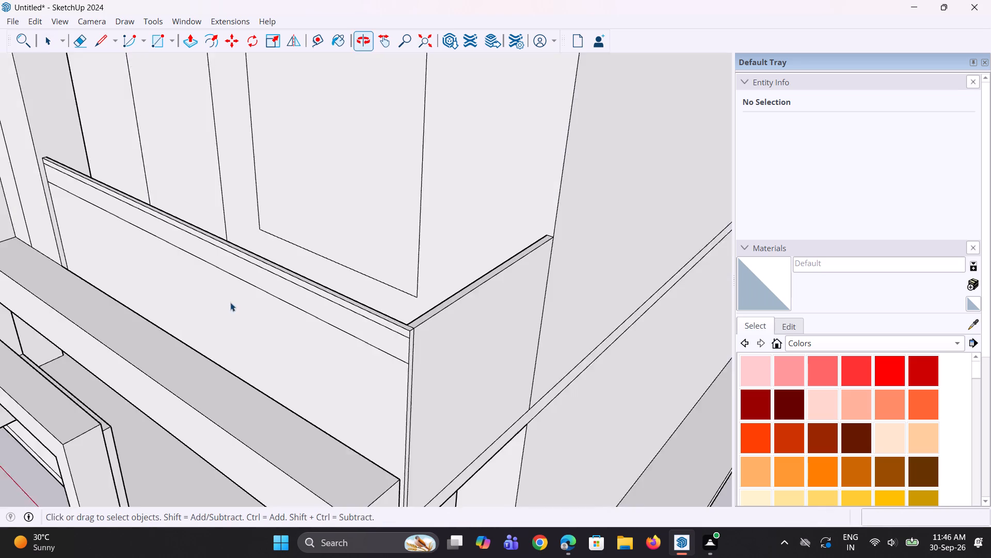
scroll(372, 387, "up", 3)
scroll(401, 316, "up", 4)
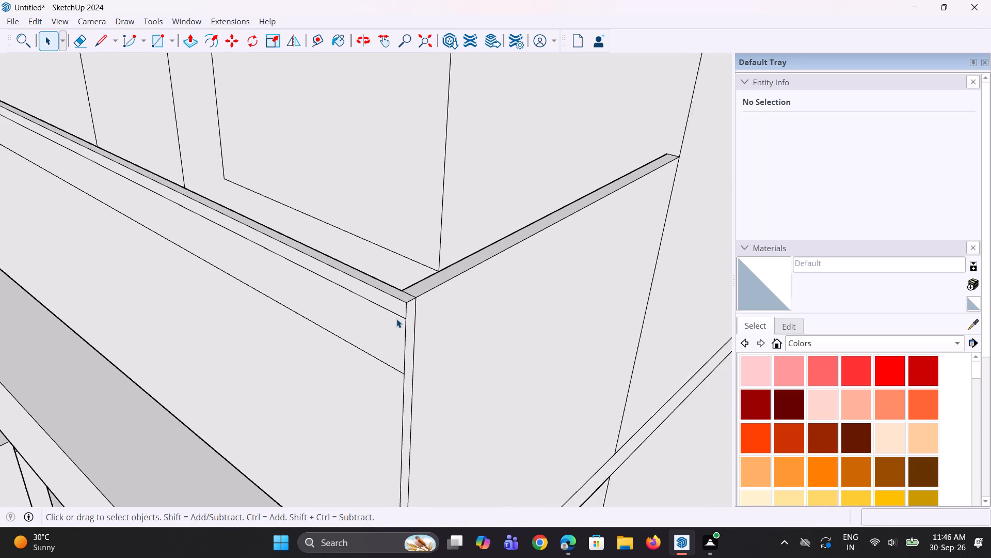
scroll(396, 319, "up", 3)
key("l")
scroll(412, 306, "up", 6)
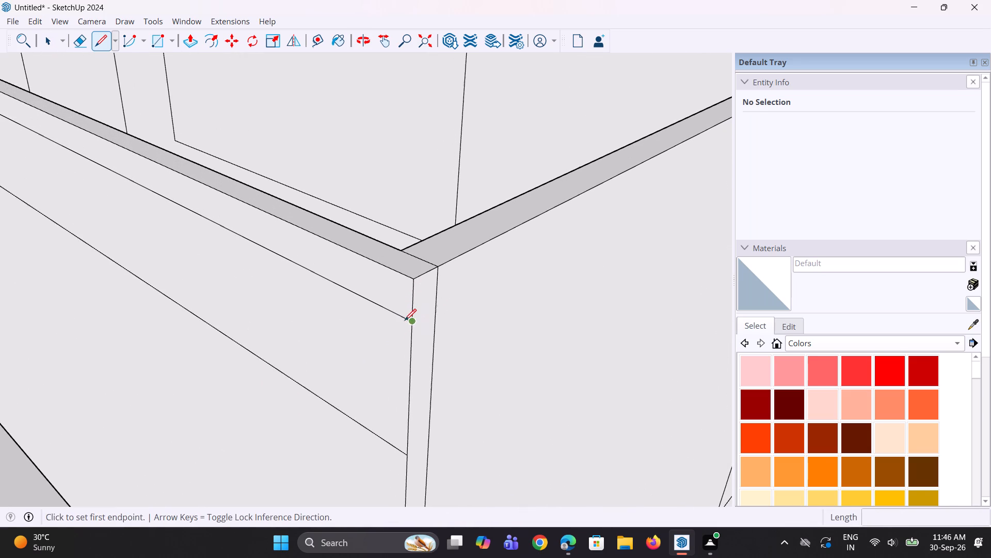
left_click(414, 323)
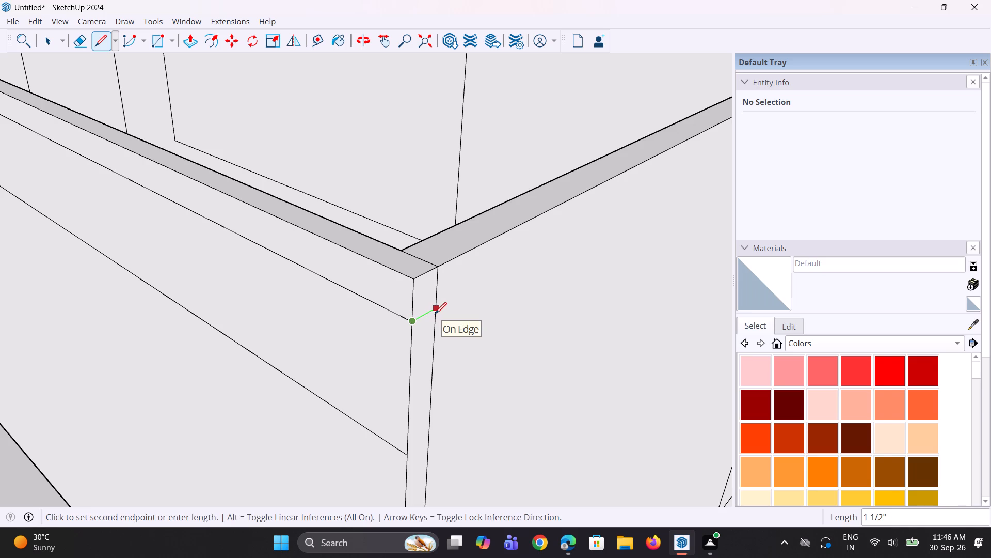
left_click(435, 314)
scroll(452, 342, "down", 7)
middle_click_drag(414, 333, 387, 319)
scroll(378, 315, "down", 4)
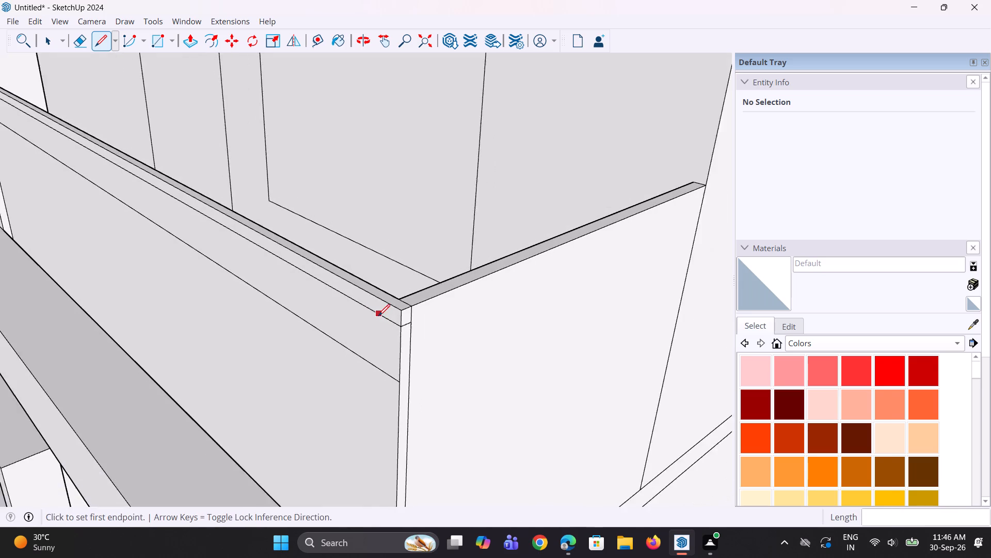
scroll(378, 316, "down", 5)
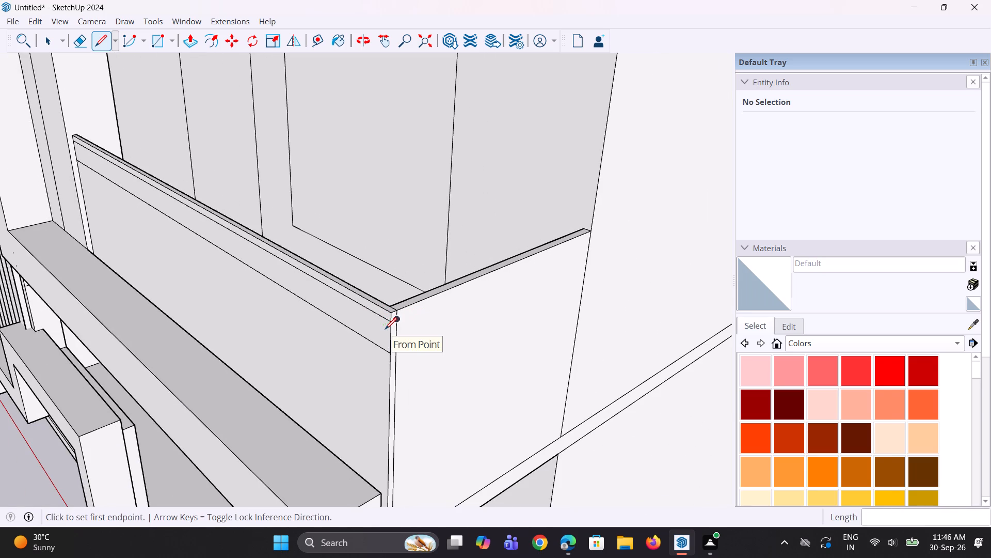